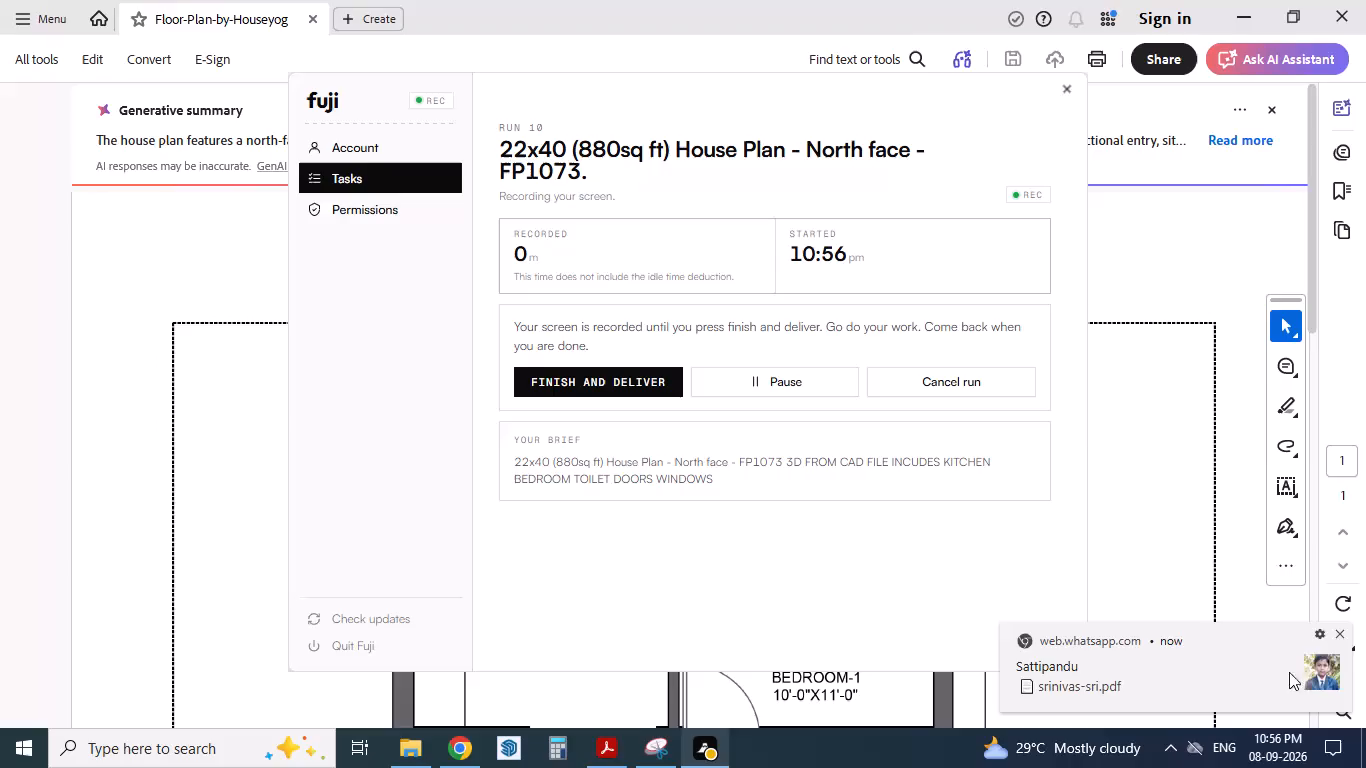
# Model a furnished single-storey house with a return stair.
# Start SketchUp with a blank model and decline opening the LibFredo6 download page.
pyautogui.click(1344, 634)
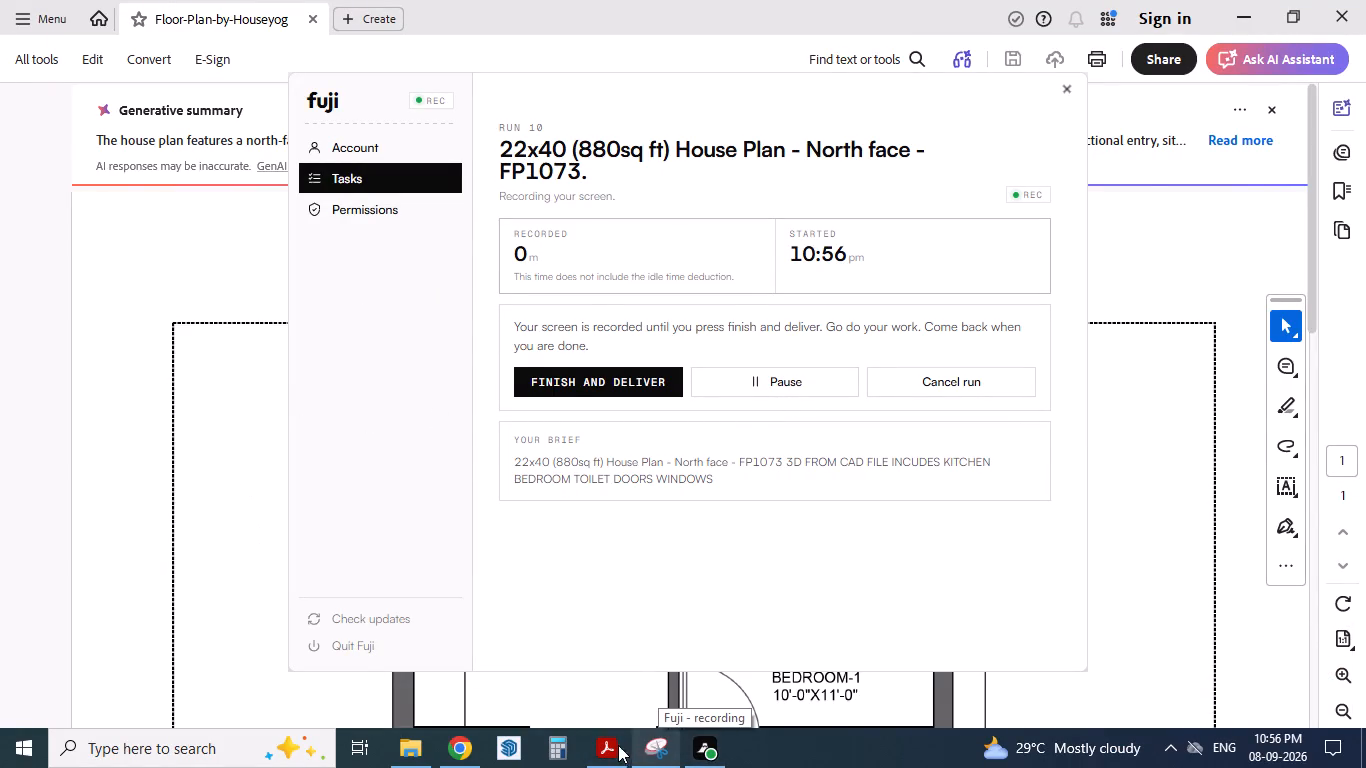
pyautogui.click(497, 746)
pyautogui.click(206, 340)
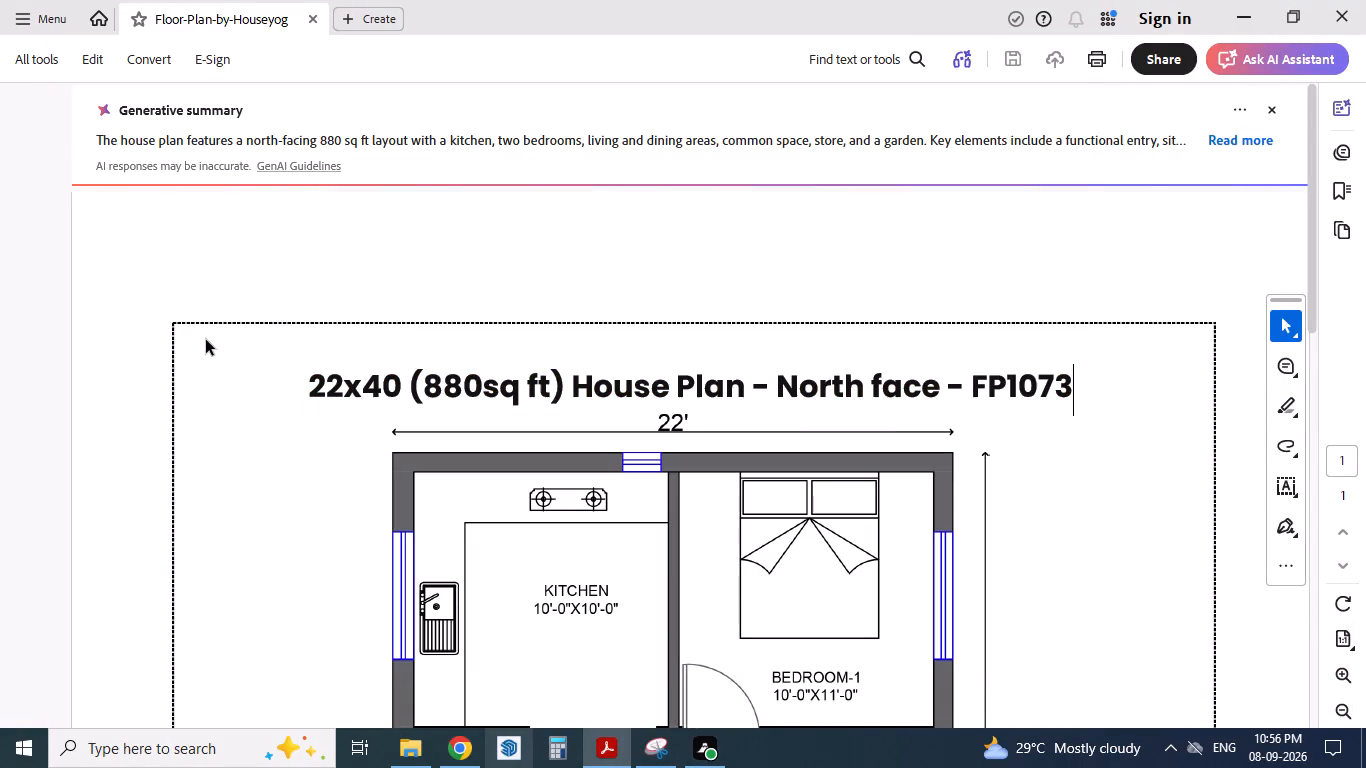
pyautogui.scroll(-4, 521, 327)
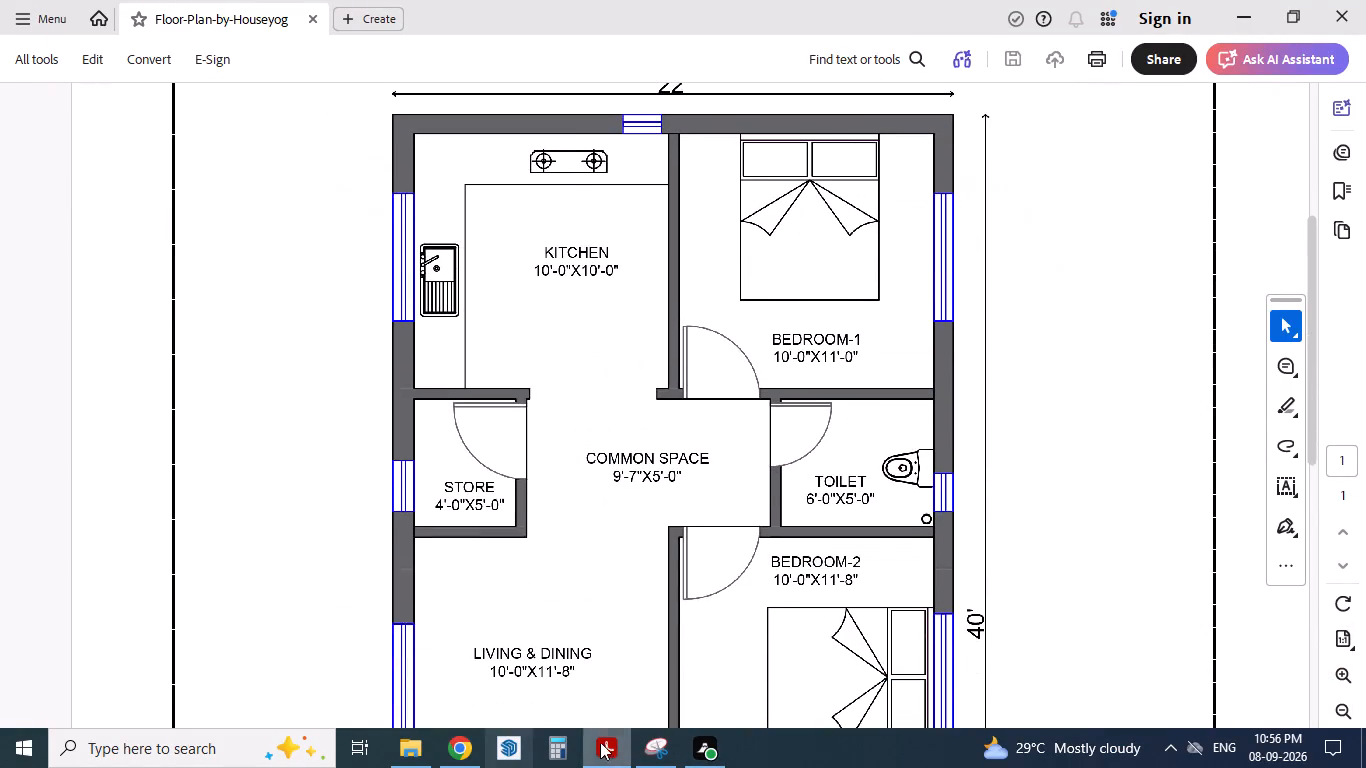
pyautogui.click(520, 744)
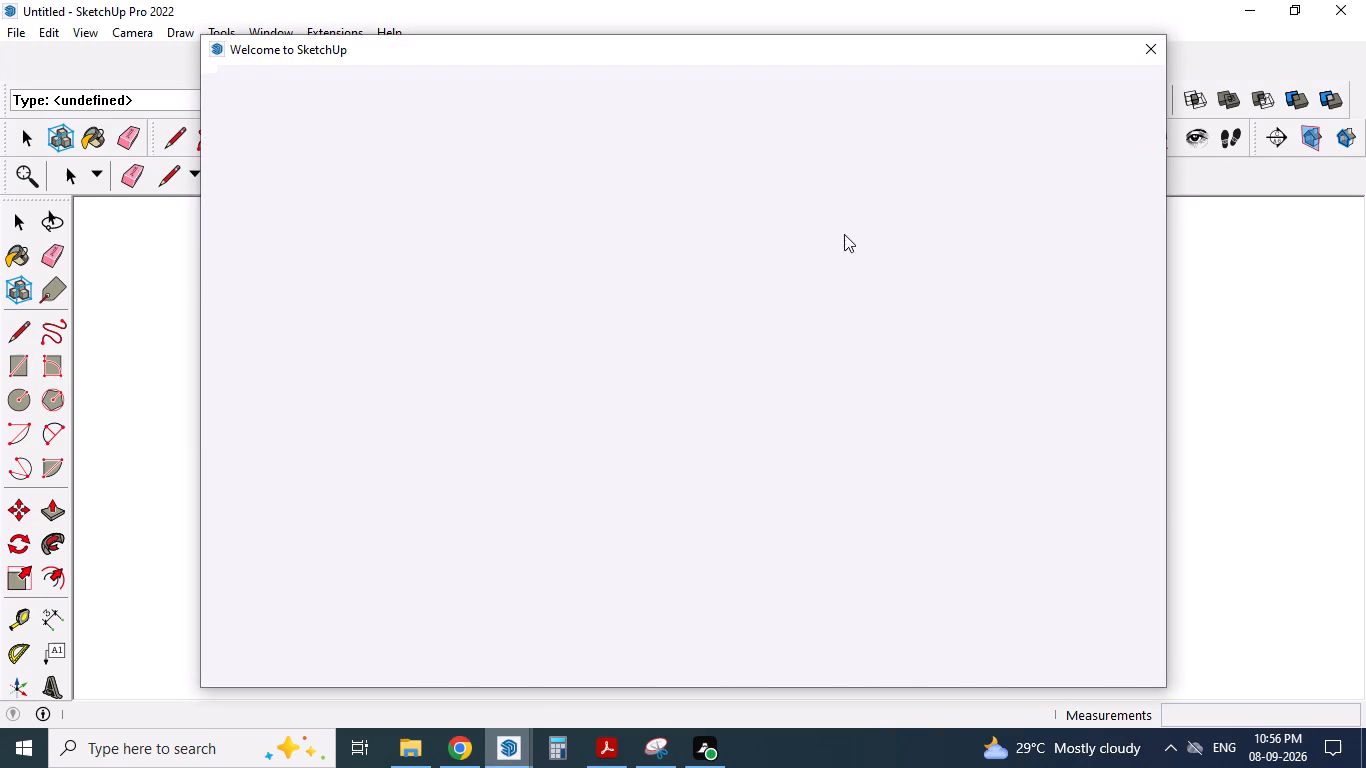
pyautogui.click(1149, 54)
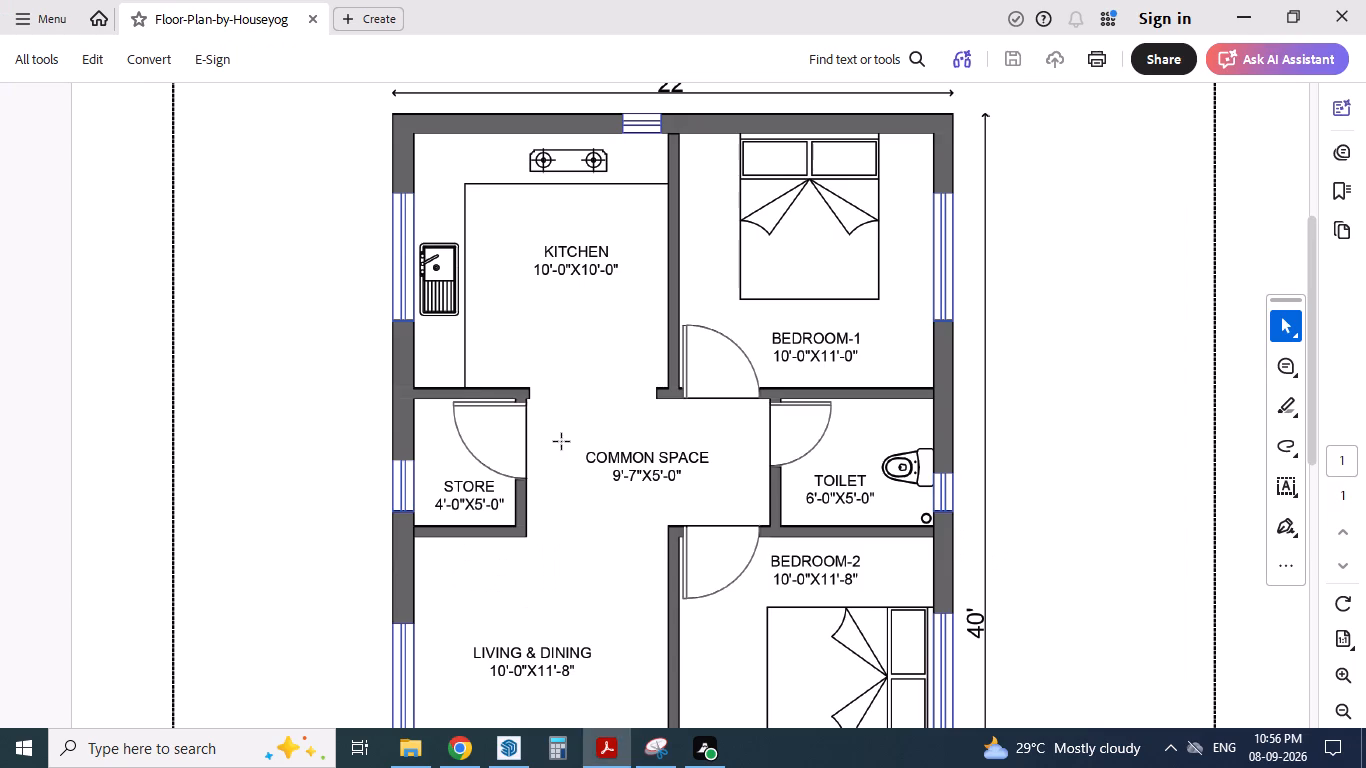
pyautogui.scroll(-1, 539, 408)
pyautogui.click(509, 740)
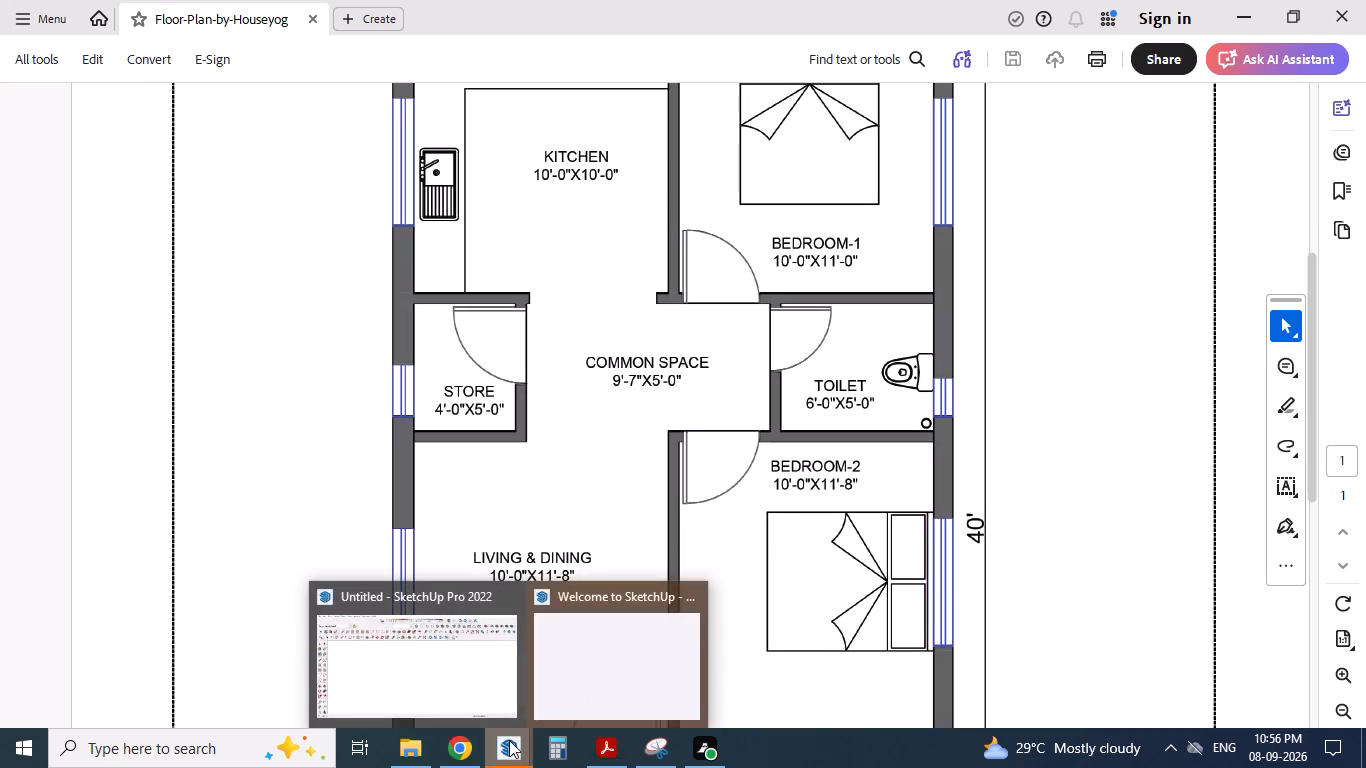
pyautogui.click(481, 666)
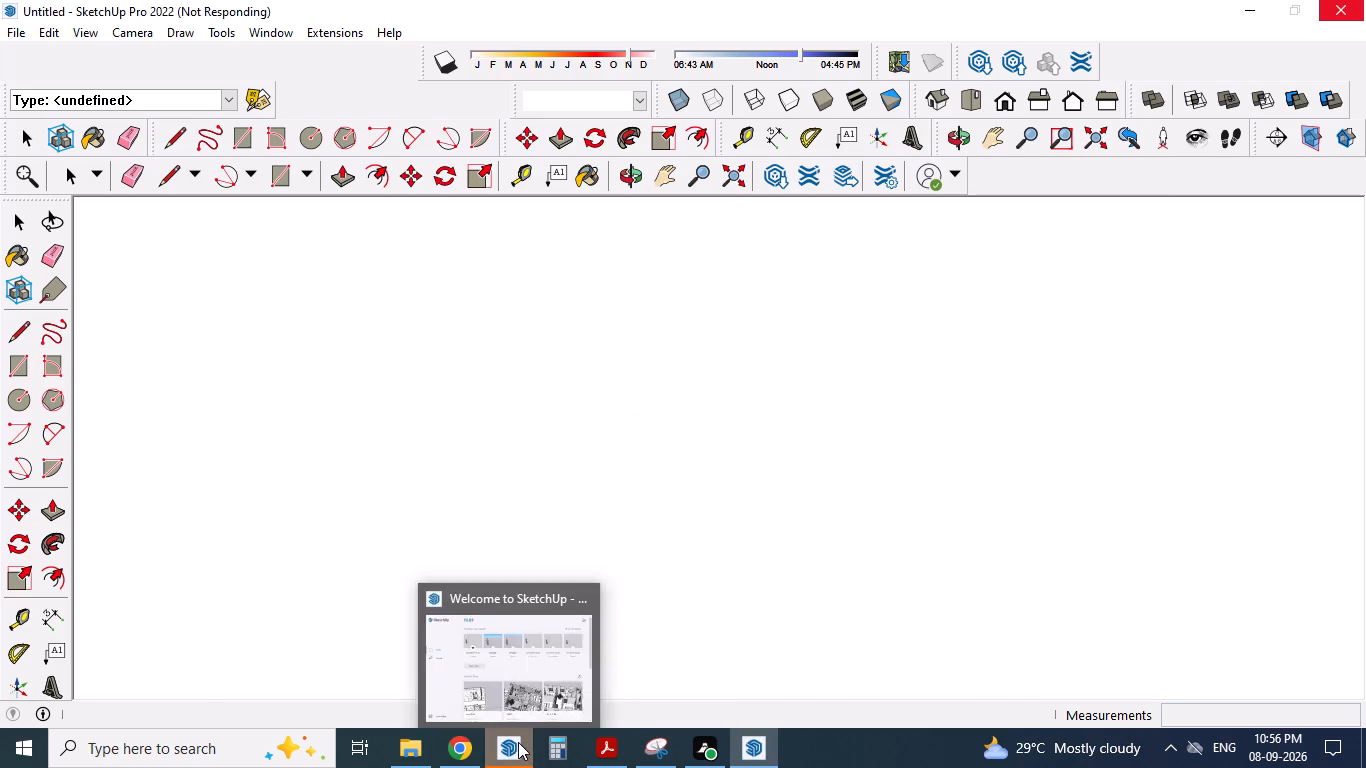
pyautogui.click(518, 742)
pyautogui.click(1149, 45)
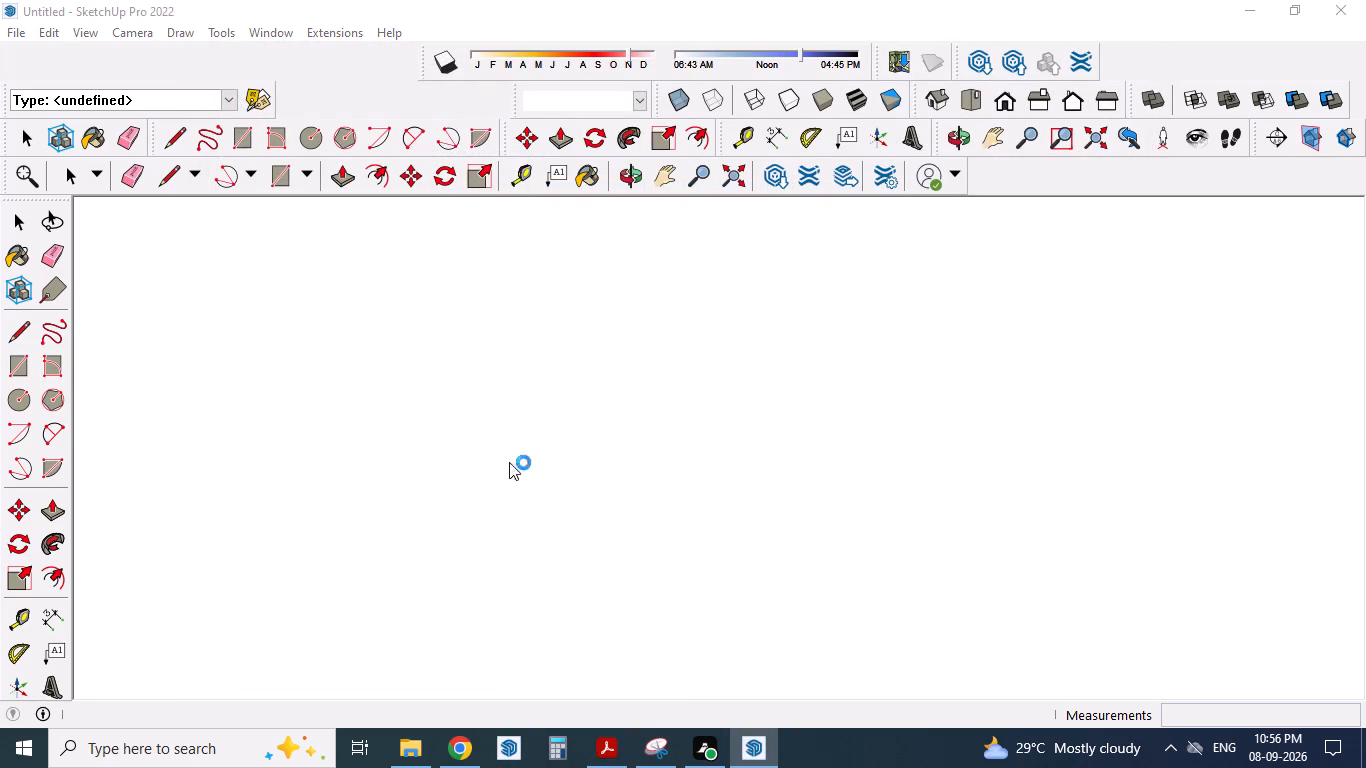
pyautogui.scroll(-4, 613, 472)
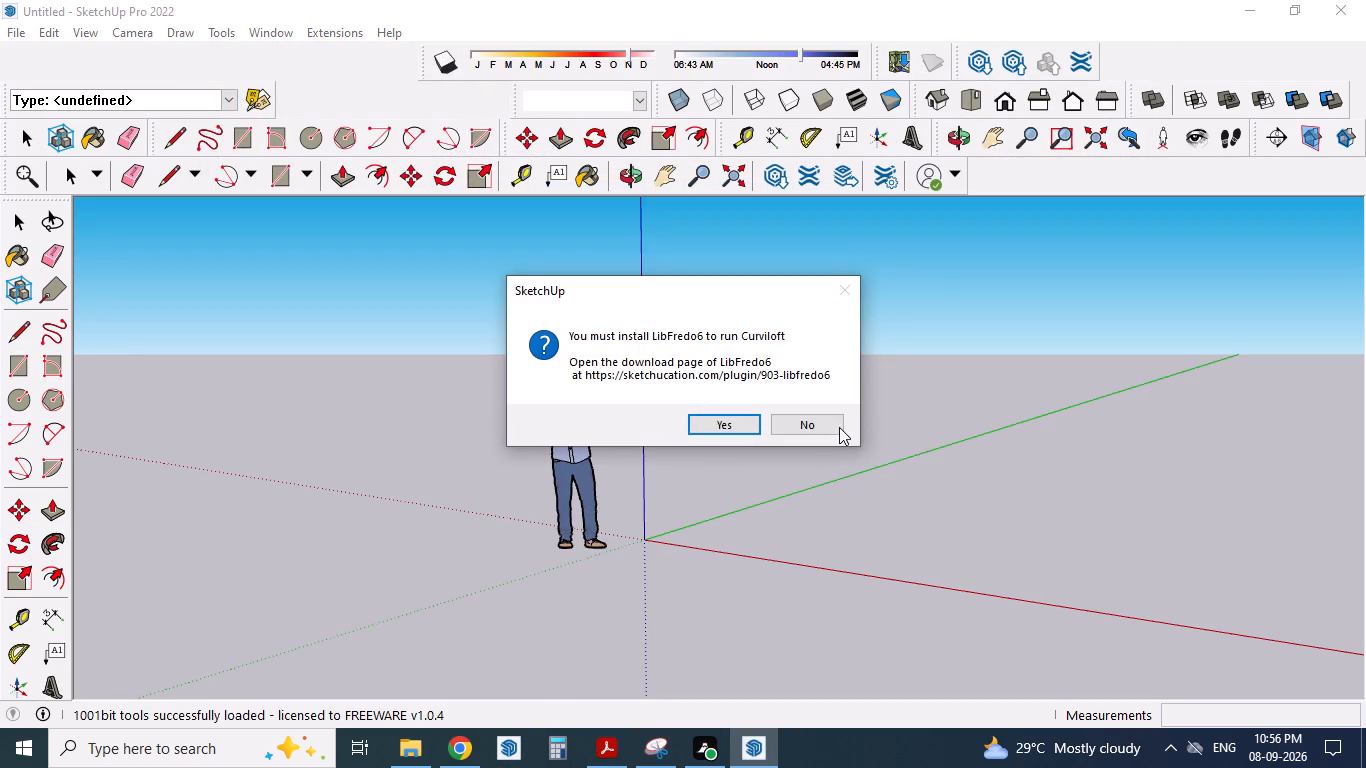
pyautogui.click(836, 427)
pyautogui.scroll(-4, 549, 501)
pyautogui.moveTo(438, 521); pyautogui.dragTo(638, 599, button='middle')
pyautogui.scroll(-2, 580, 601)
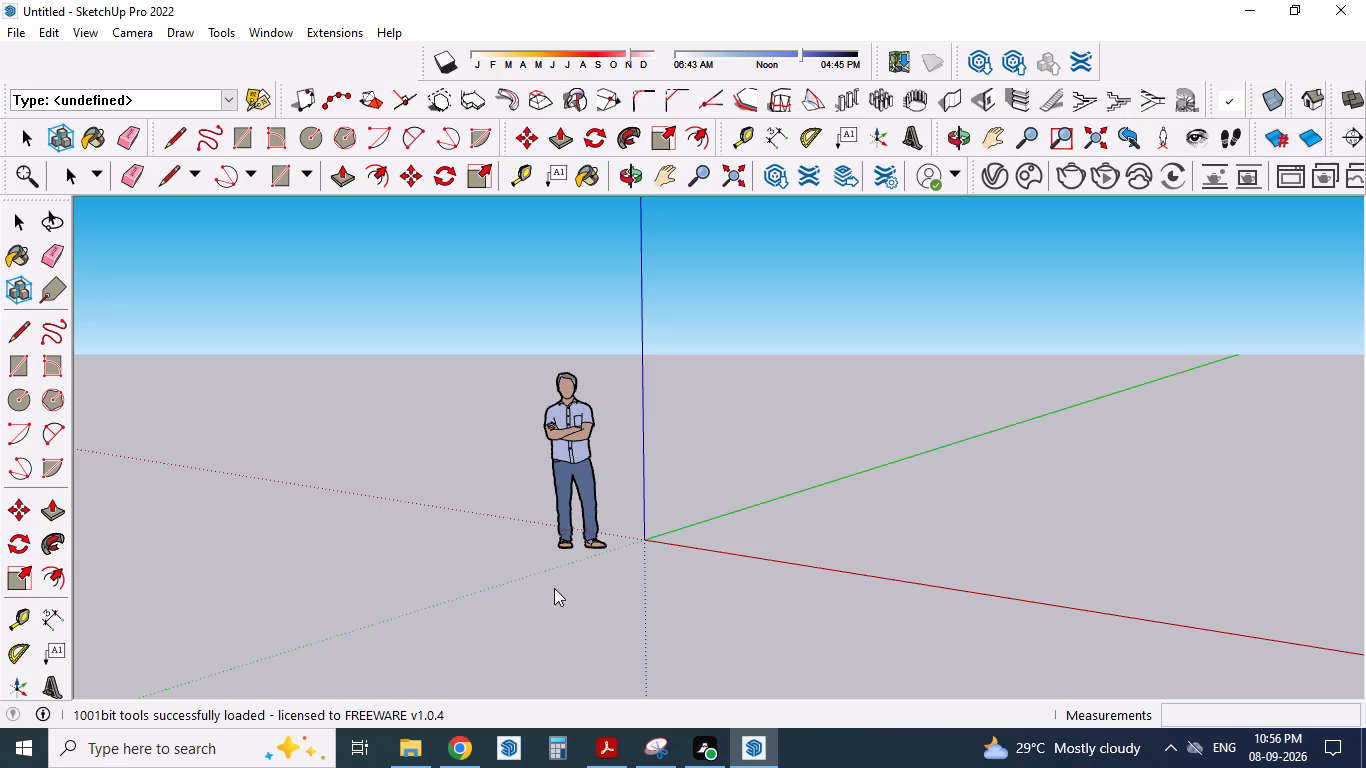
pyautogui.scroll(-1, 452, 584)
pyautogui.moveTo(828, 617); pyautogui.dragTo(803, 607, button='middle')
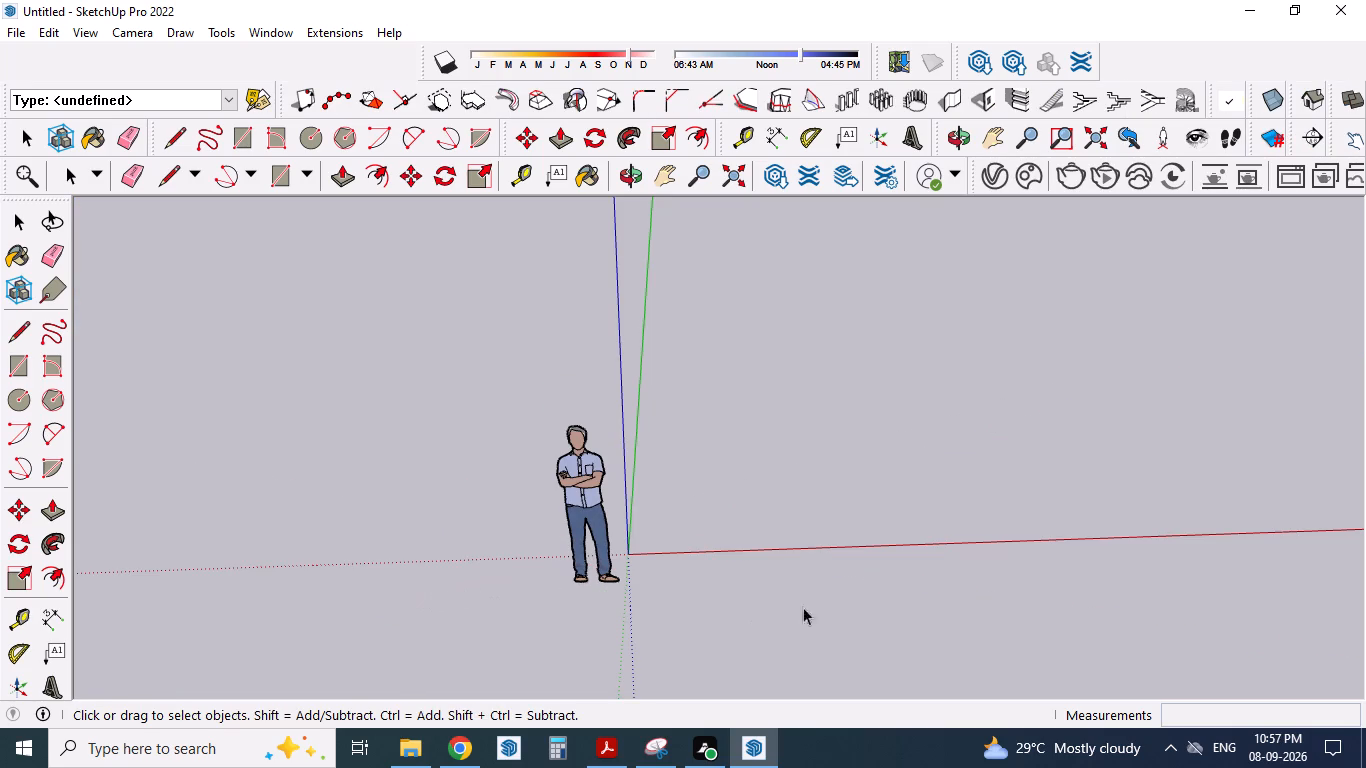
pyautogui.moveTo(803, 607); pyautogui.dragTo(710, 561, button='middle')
# Open 3D Warehouse and follow its Update SketchUp link to the website.
pyautogui.click(984, 68)
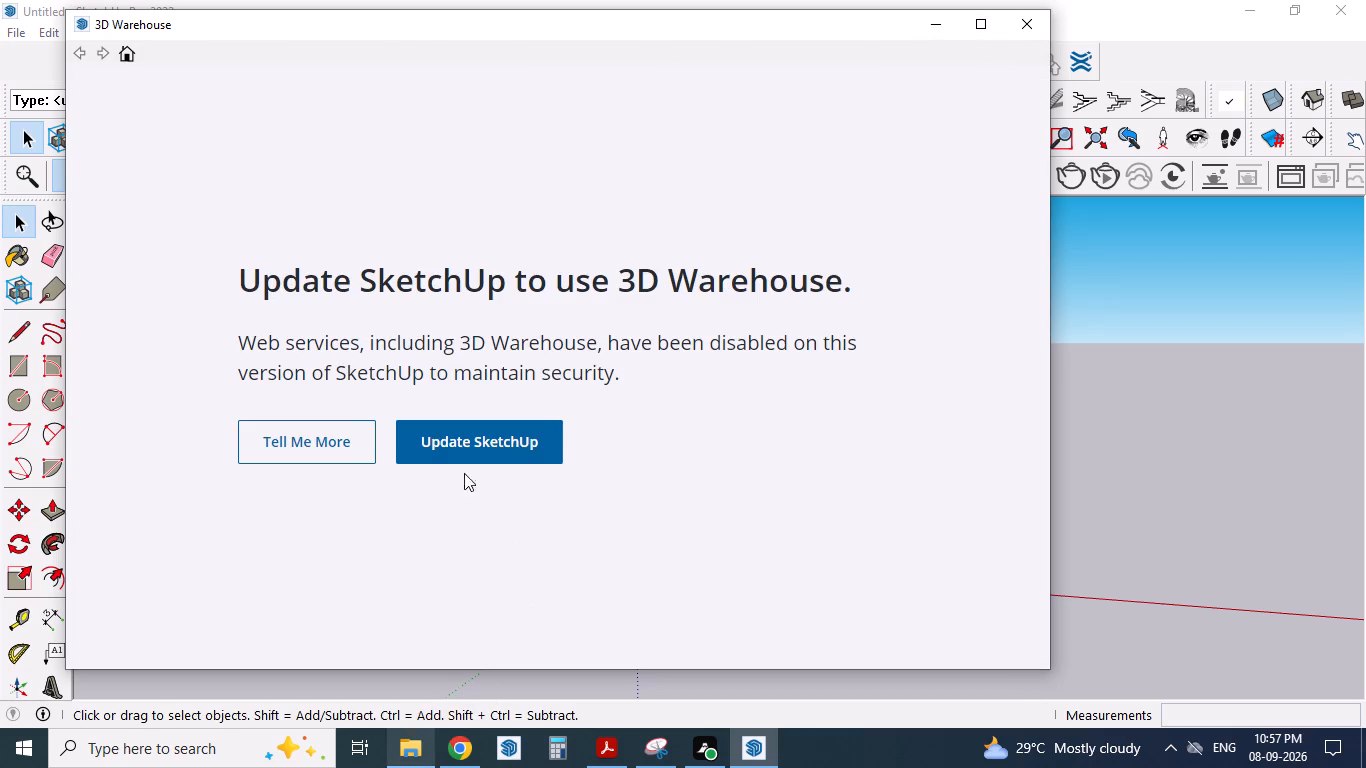
pyautogui.click(472, 460)
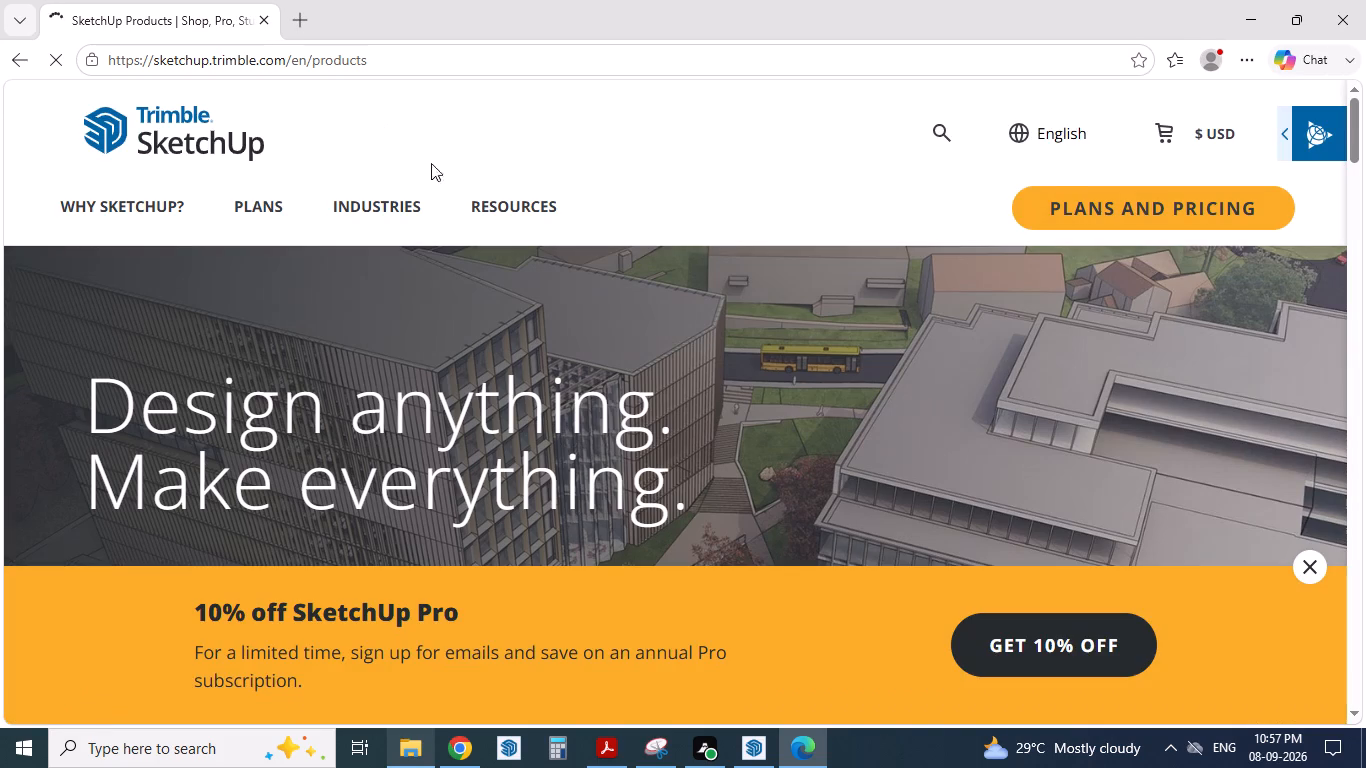
# Look through the SketchUp products page, including the core plans, dismissing the 10% off offer.
pyautogui.scroll(-5, 841, 360)
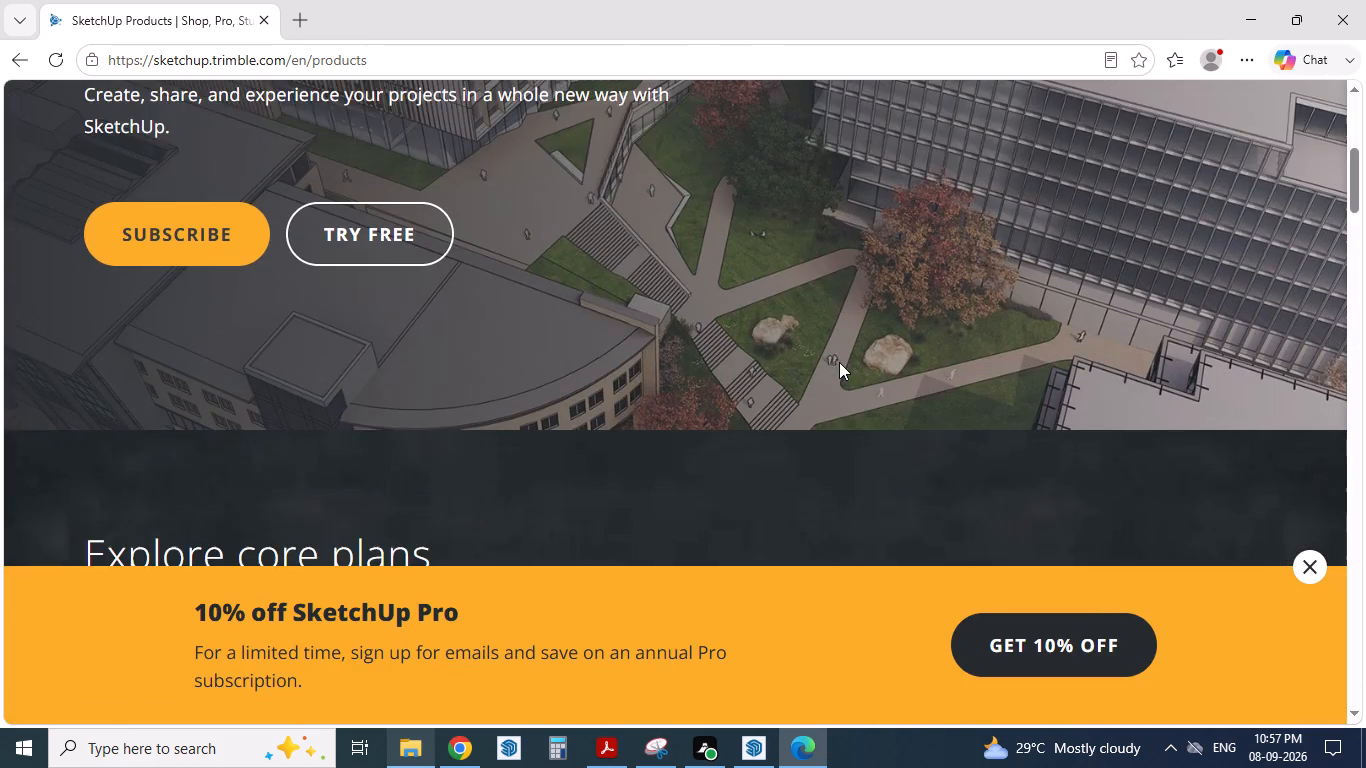
pyautogui.scroll(-7, 839, 362)
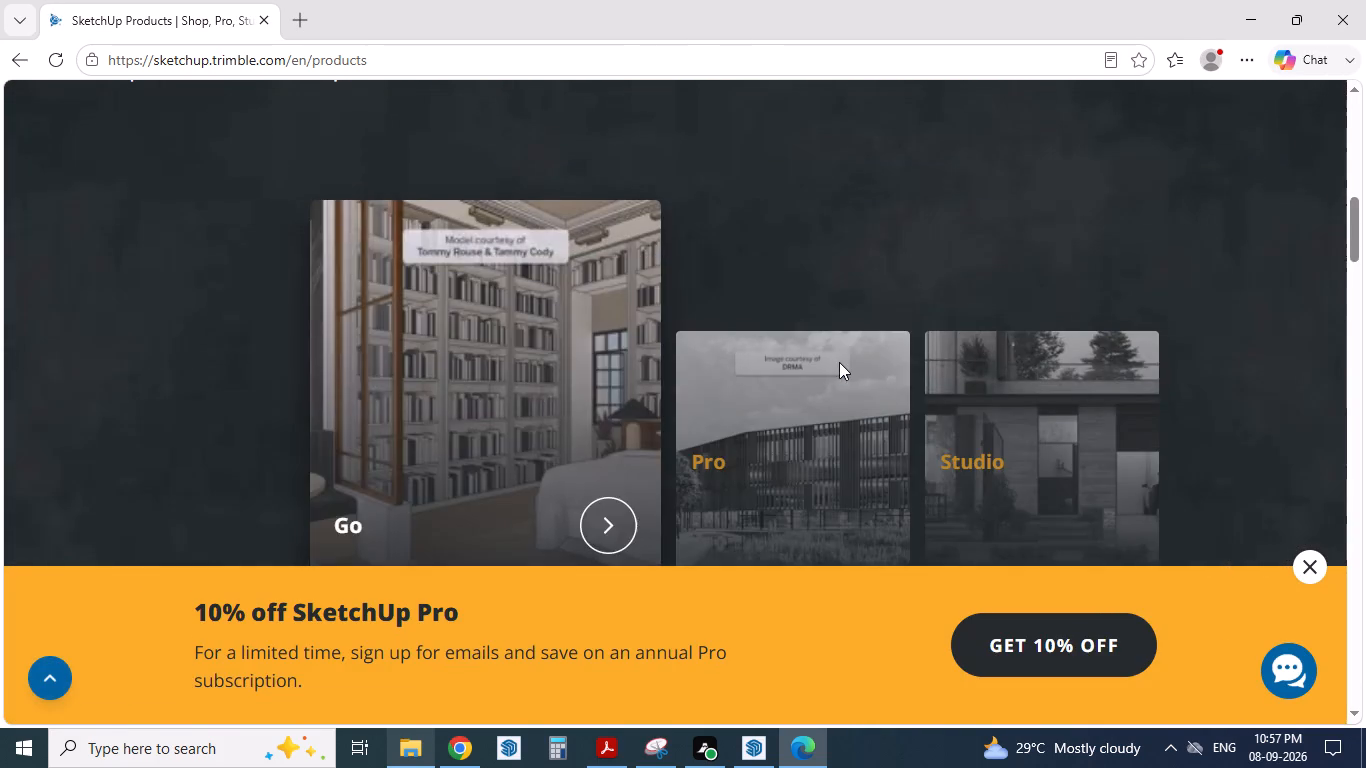
pyautogui.scroll(-2, 839, 362)
pyautogui.click(1309, 571)
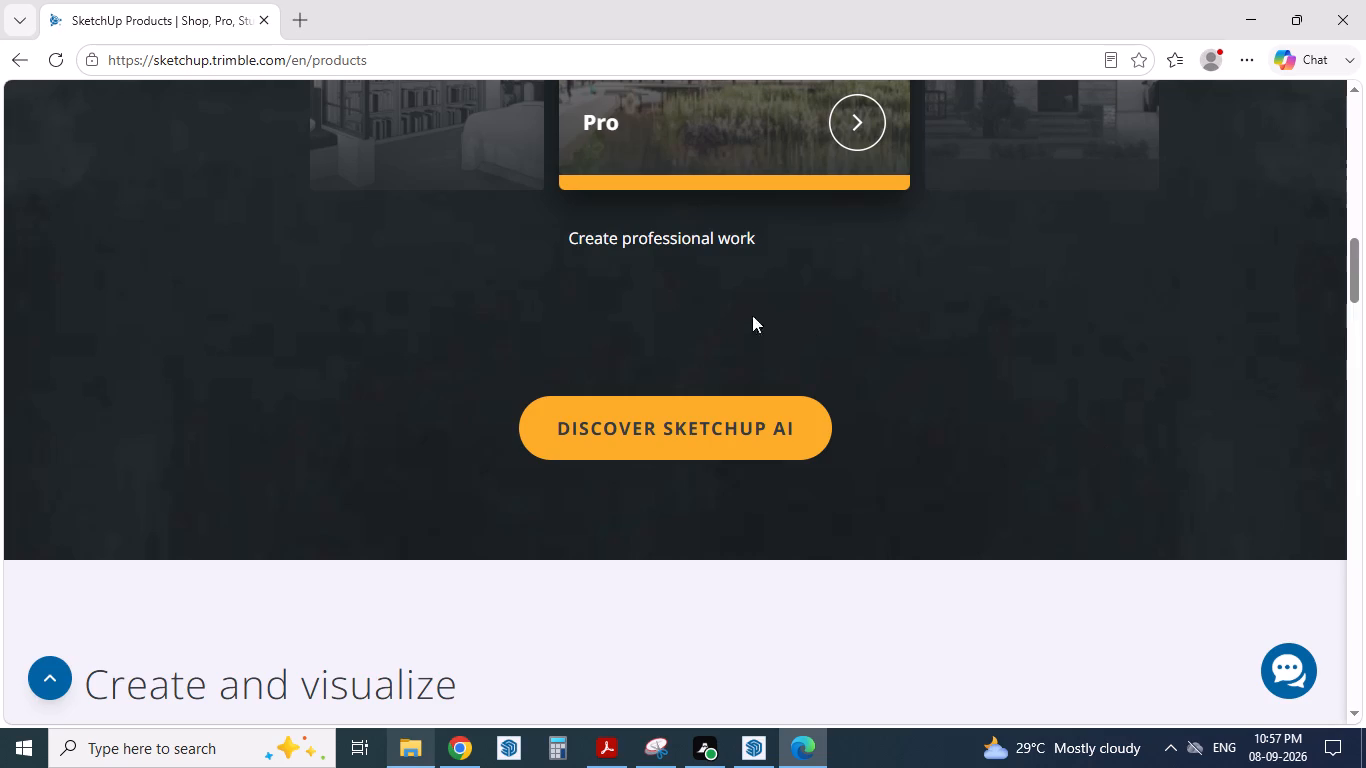
pyautogui.scroll(11, 840, 418)
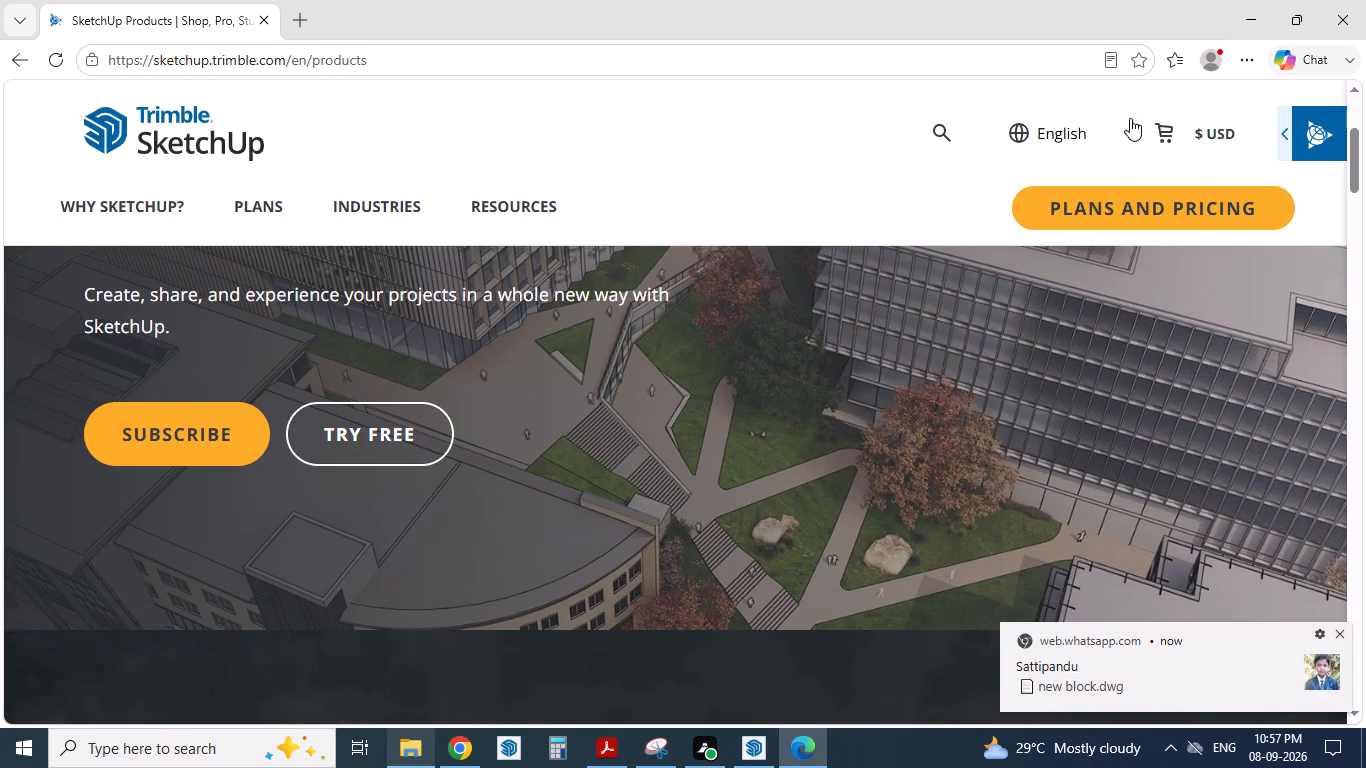
pyautogui.click(1341, 629)
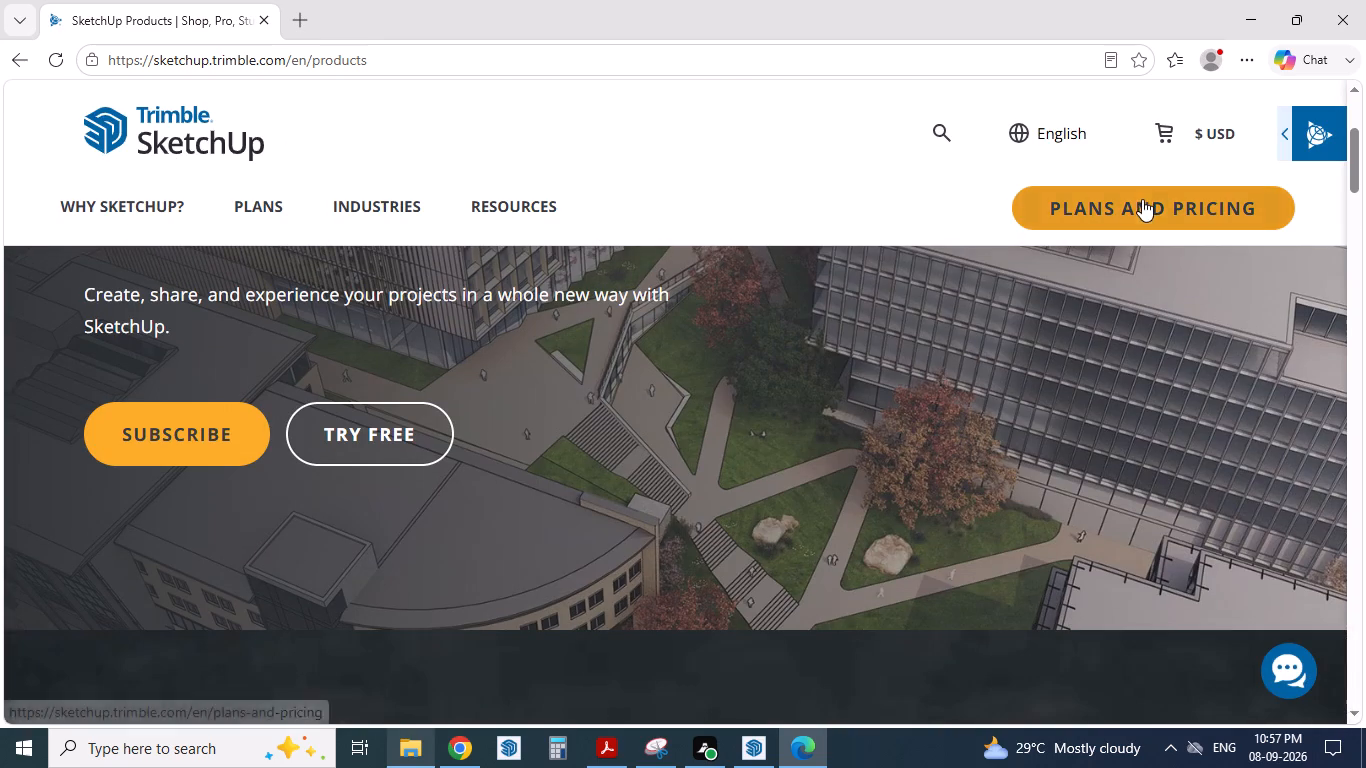
# Sign in to the Trimble account on the SketchUp website.
pyautogui.click(1290, 139)
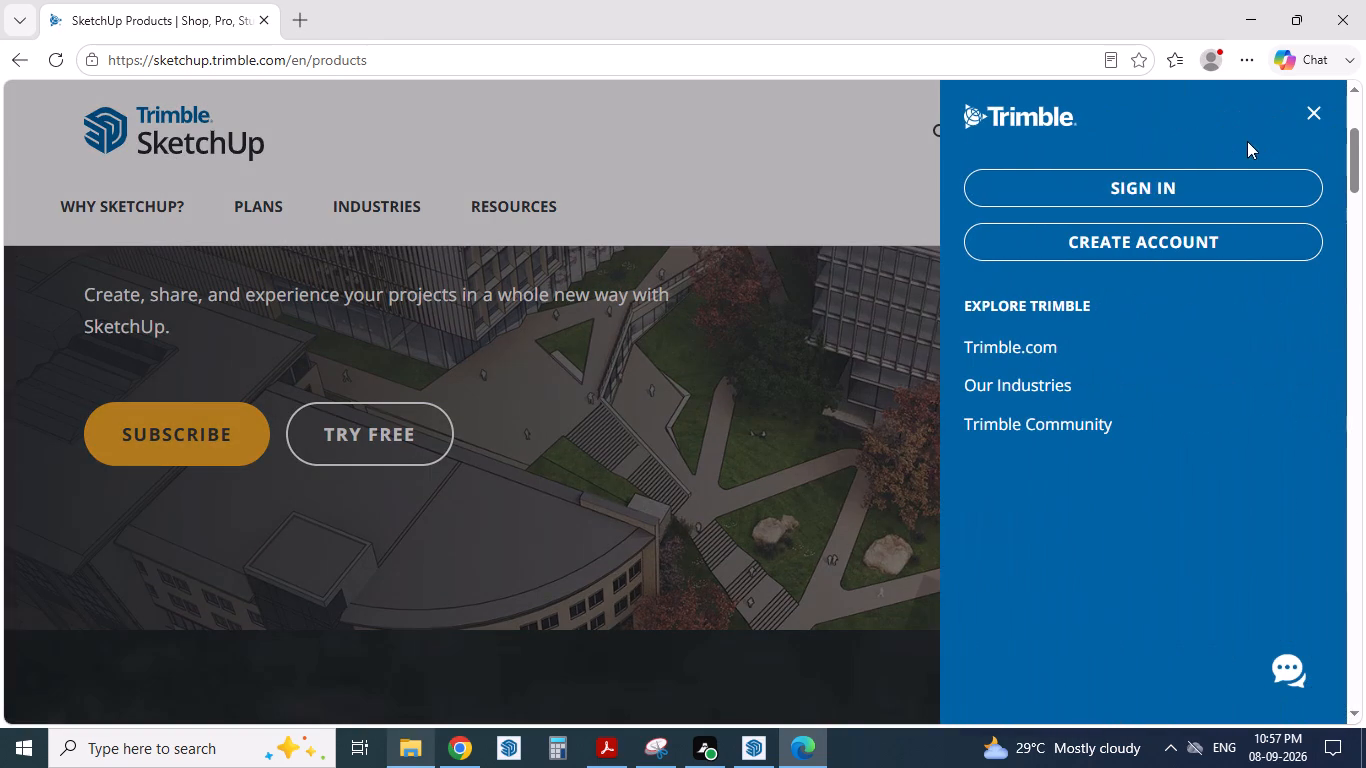
pyautogui.click(1181, 183)
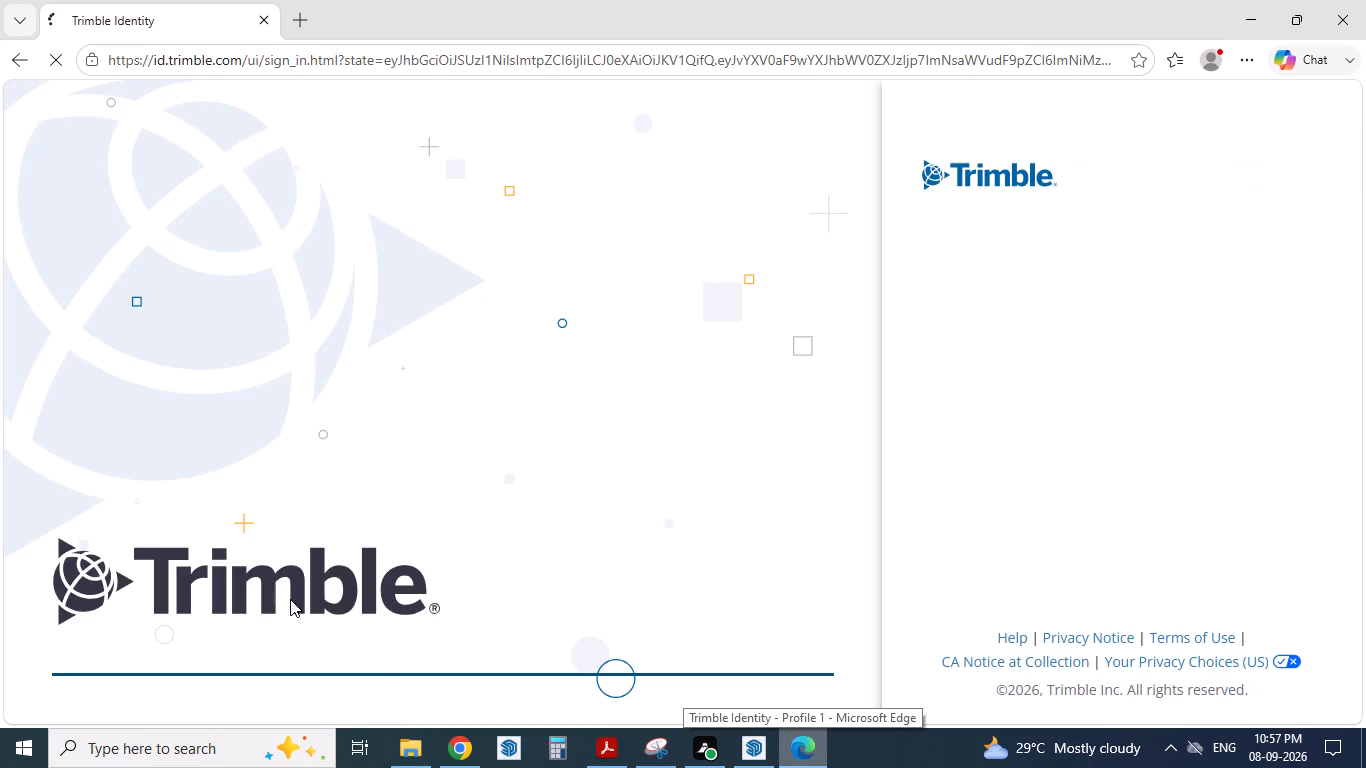
pyautogui.click(1124, 495)
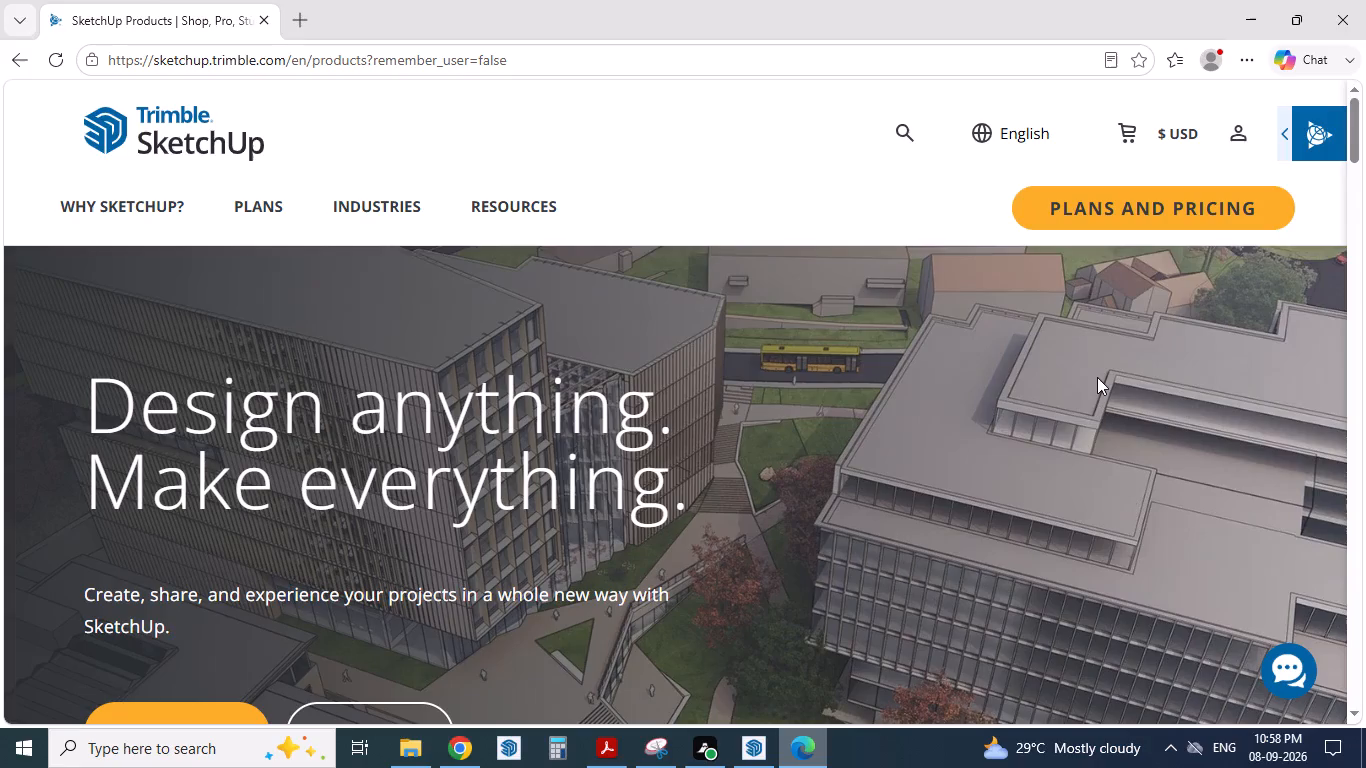
# Go from the signed-in account overview to Trimble.com and look through its home page.
pyautogui.click(1234, 137)
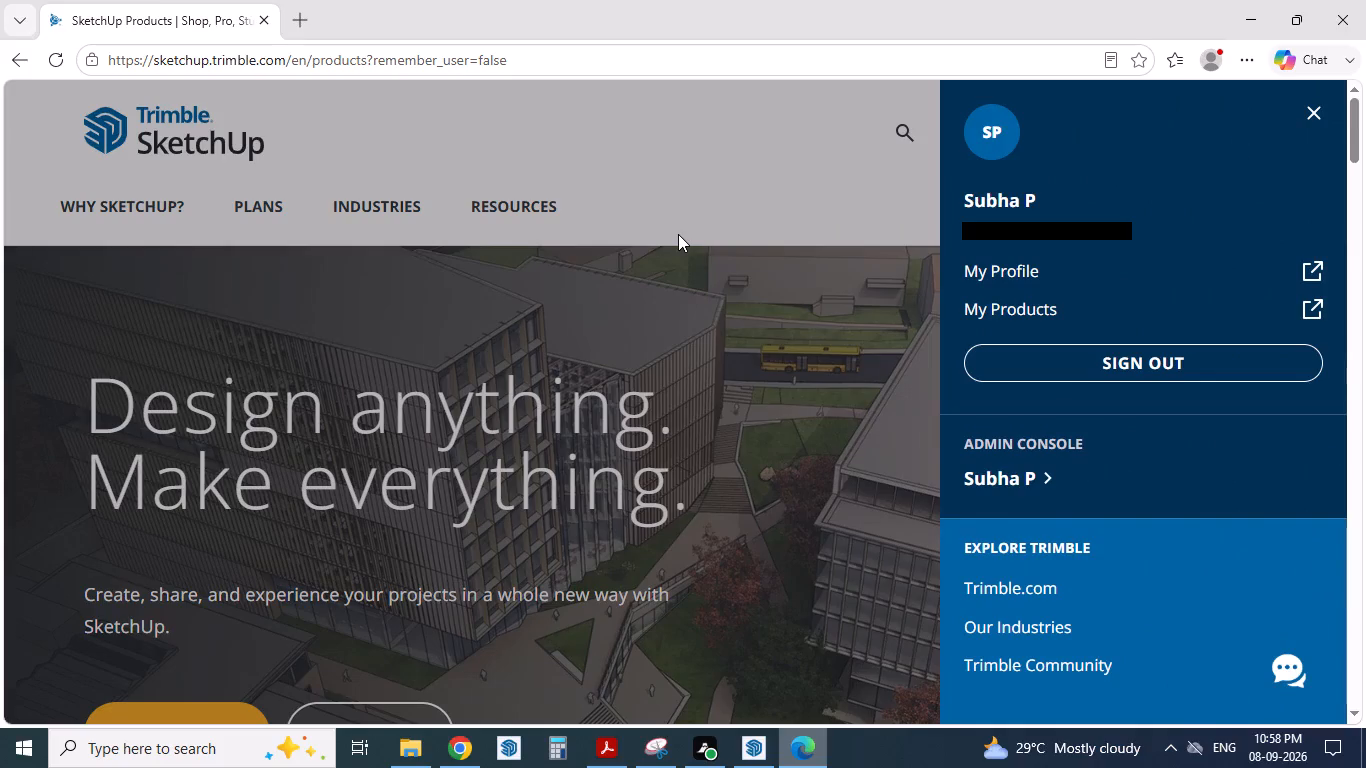
pyautogui.scroll(-2, 1089, 580)
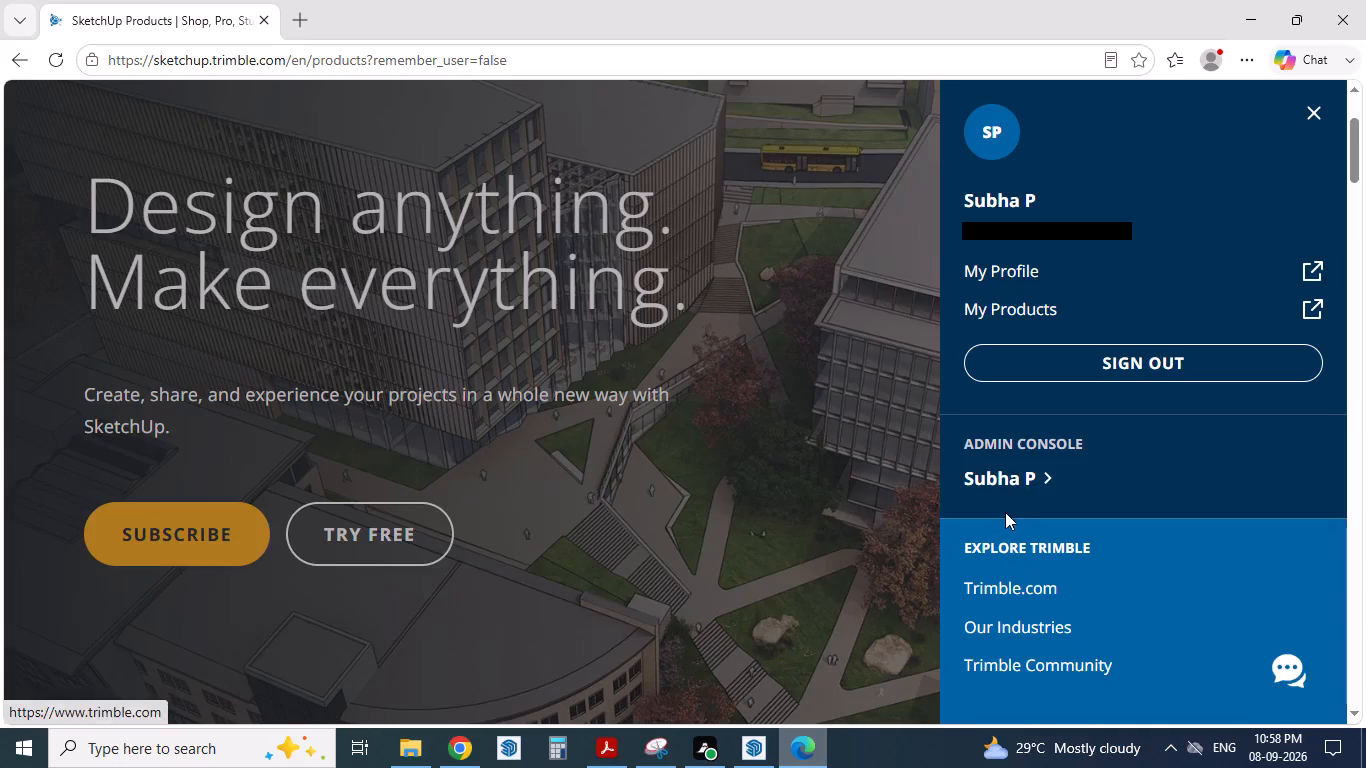
pyautogui.click(1034, 597)
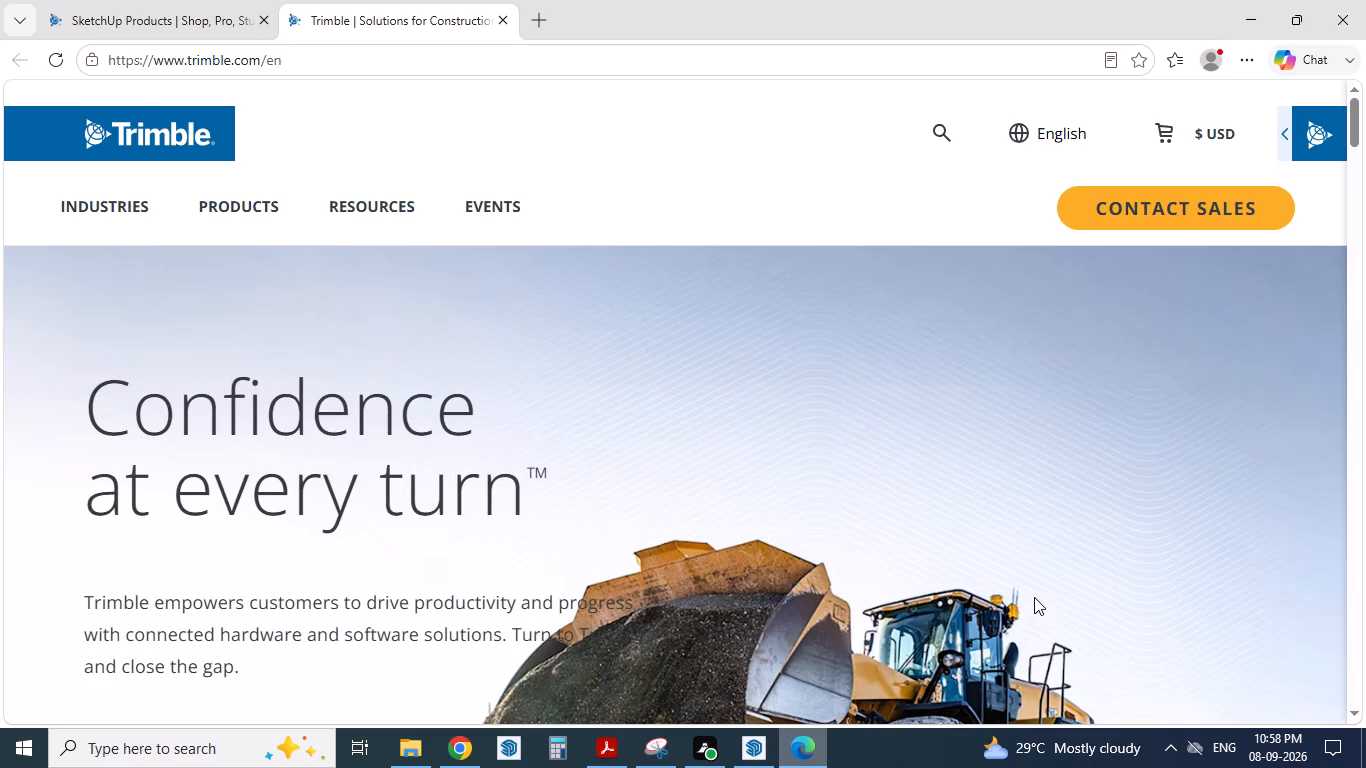
pyautogui.scroll(-3, 756, 465)
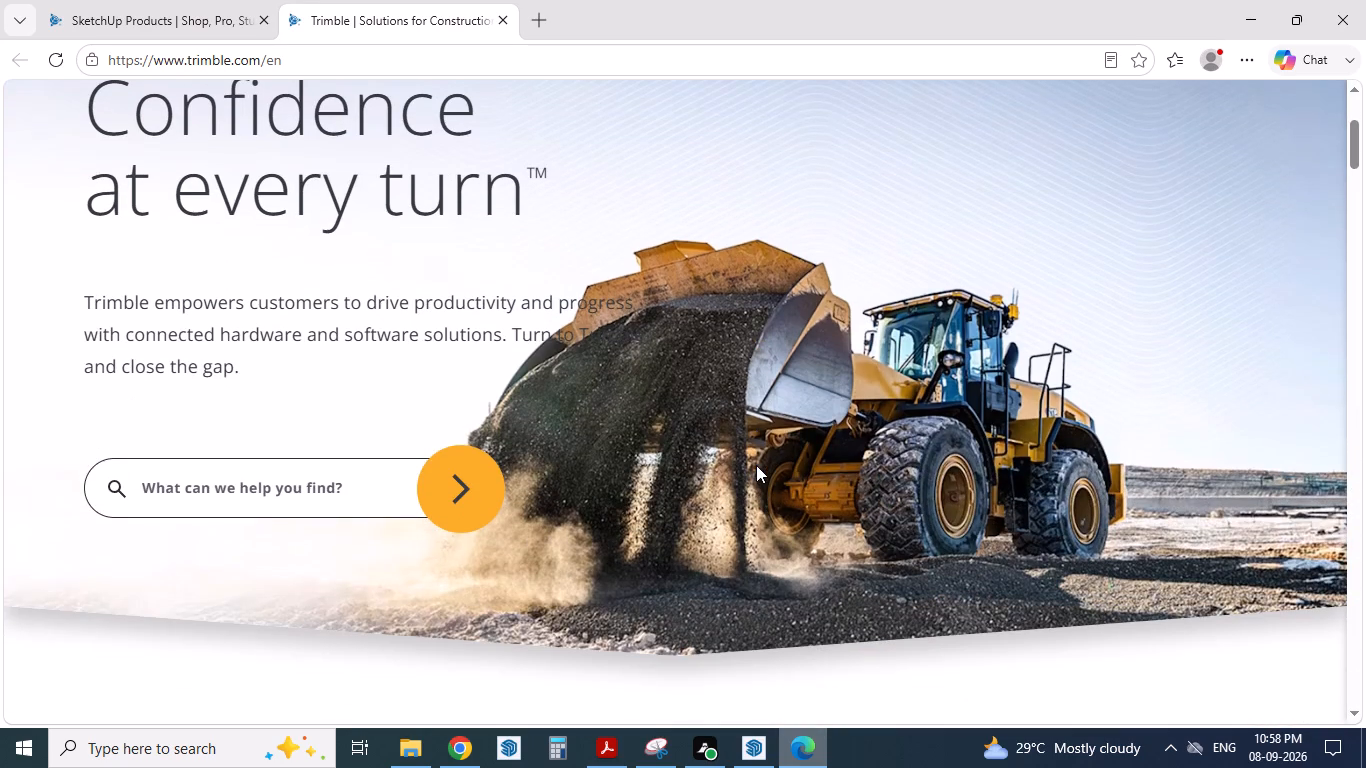
pyautogui.scroll(-11, 756, 465)
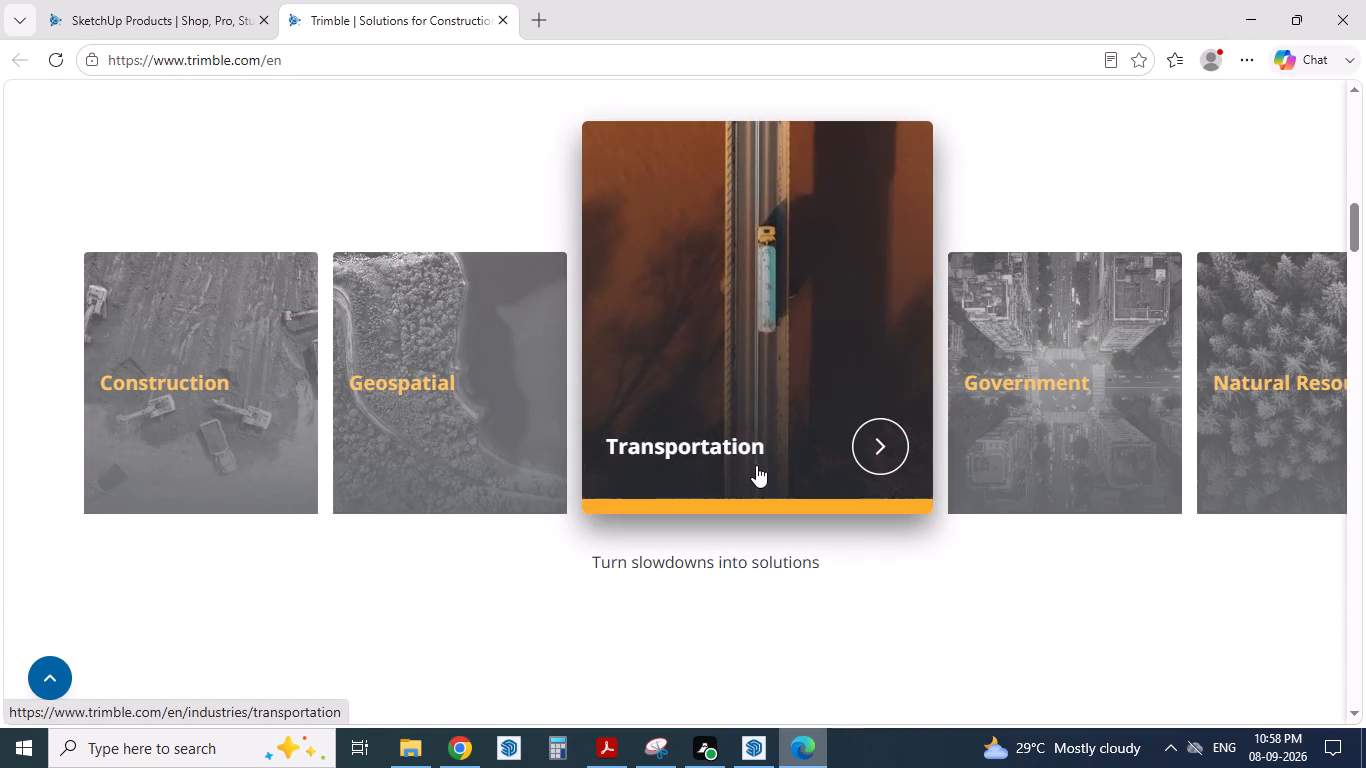
pyautogui.scroll(-8, 772, 565)
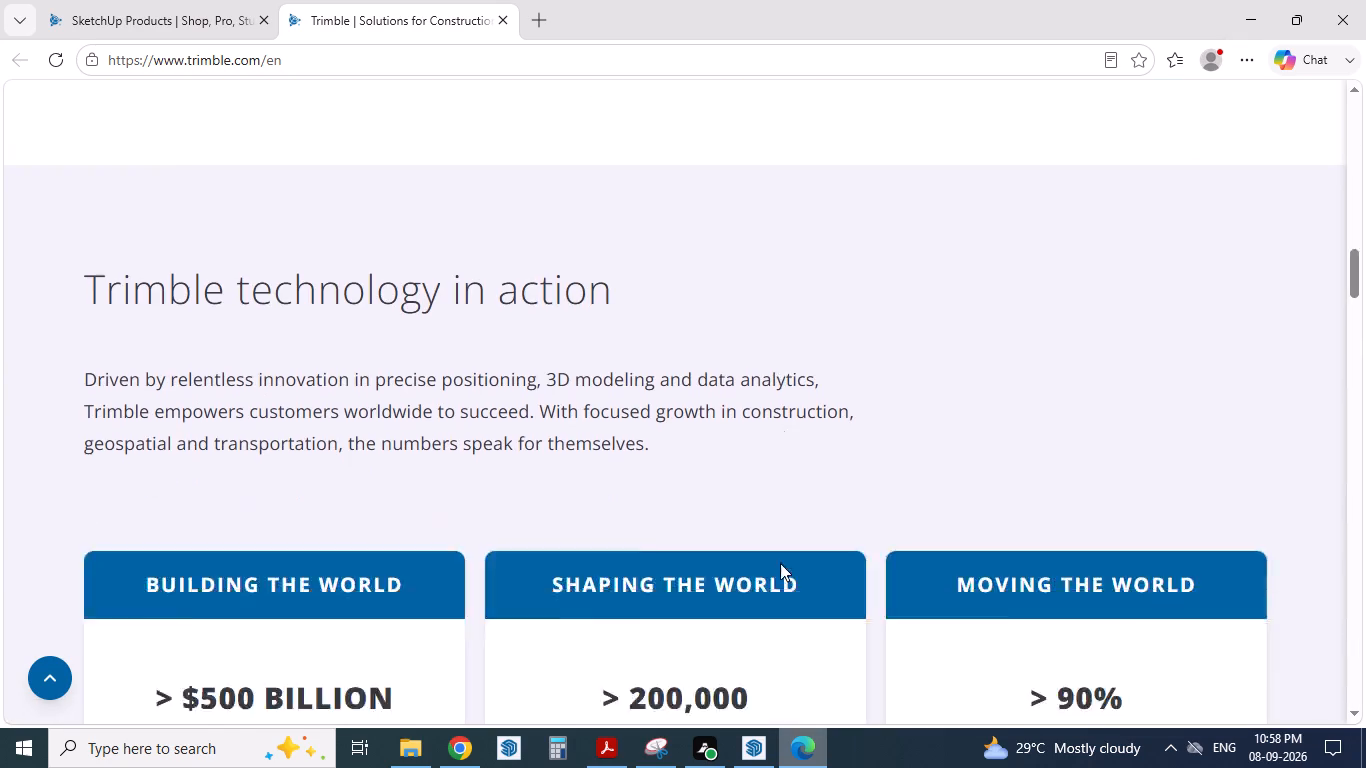
pyautogui.scroll(-4, 780, 563)
pyautogui.scroll(20, 780, 563)
pyautogui.scroll(2, 780, 563)
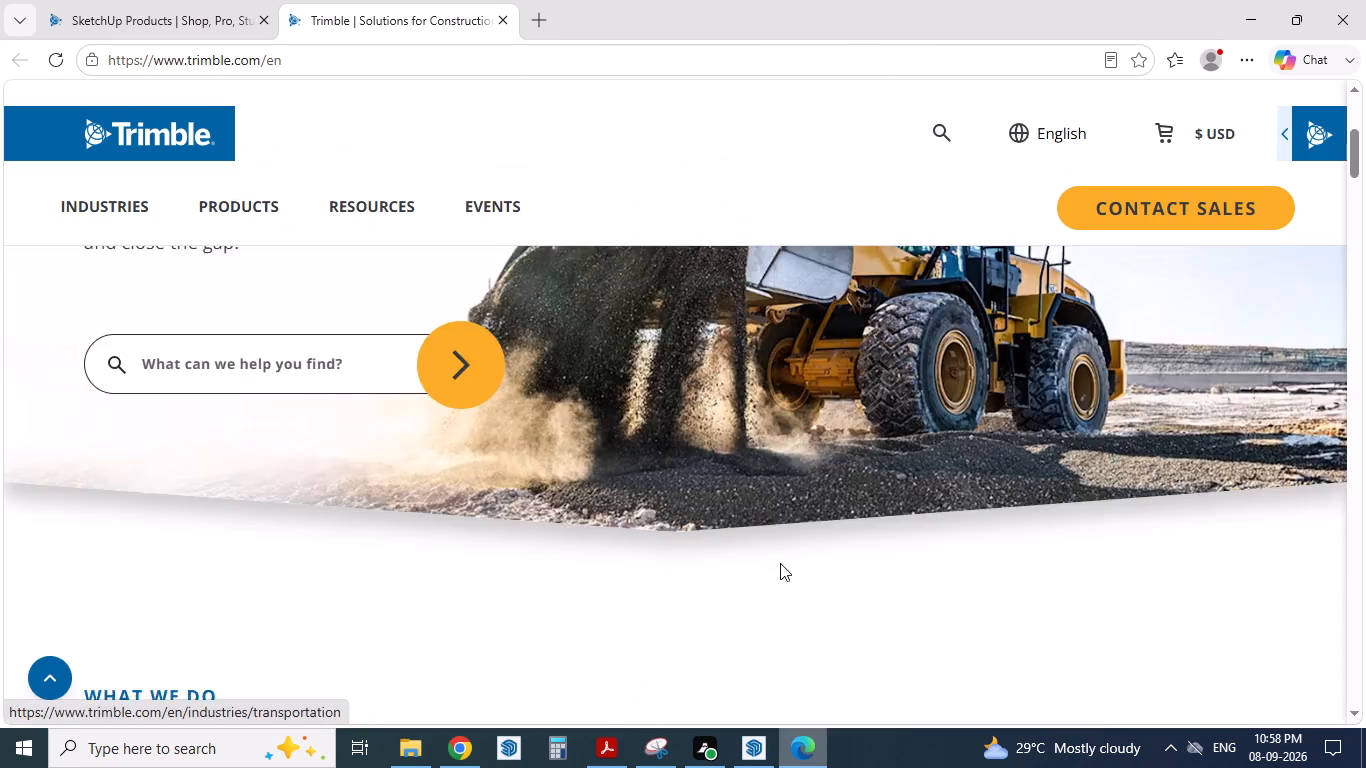
pyautogui.scroll(20, 780, 563)
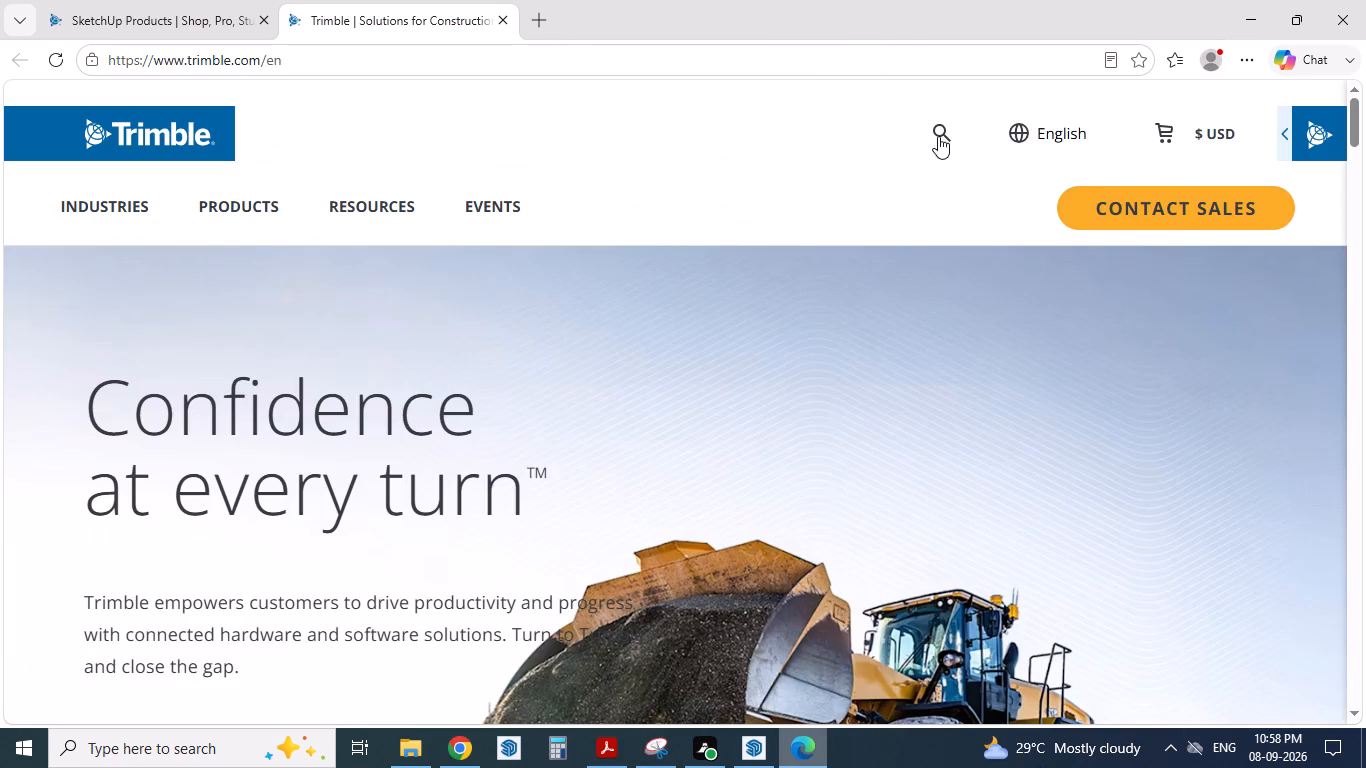
# Search the Trimble website for DOOR and look through the results.
pyautogui.click(934, 135)
pyautogui.click(687, 209)
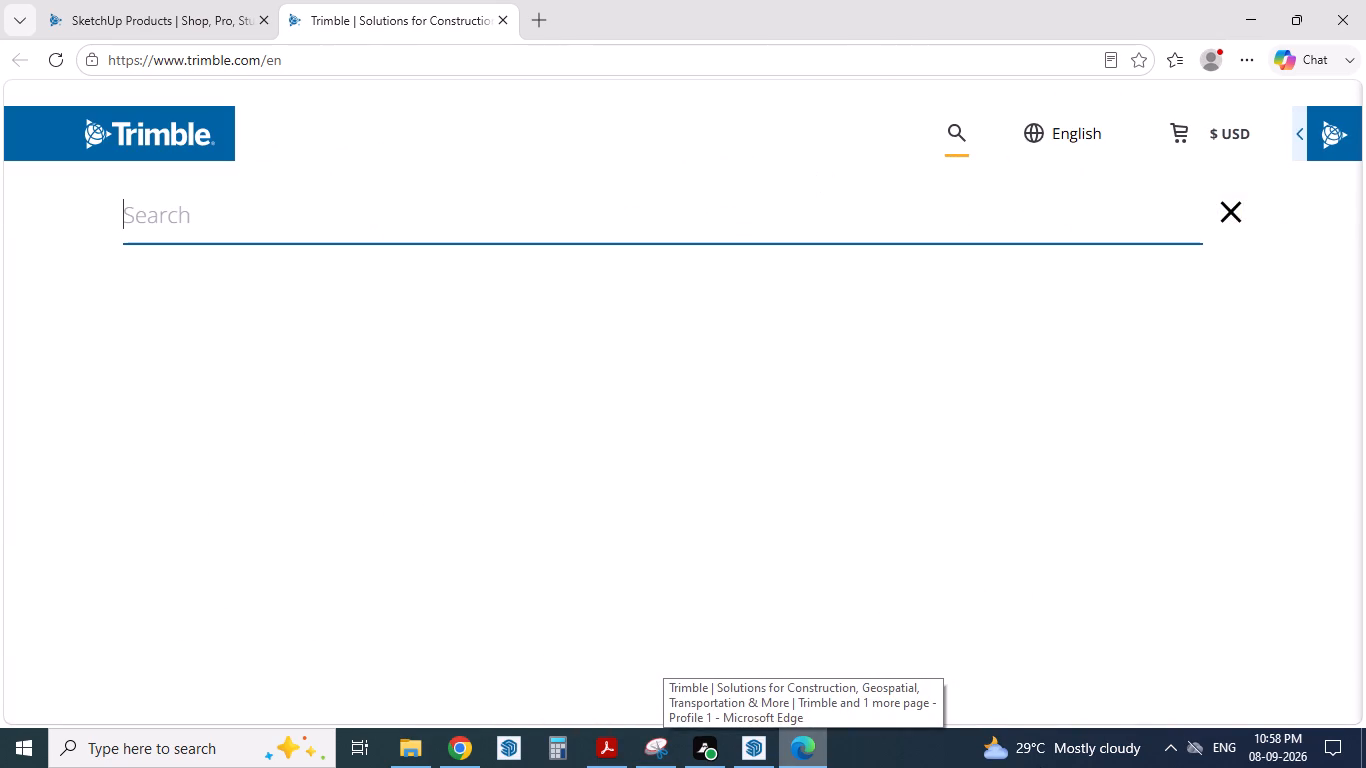
pyautogui.write('DOOR')
pyautogui.press('Return')
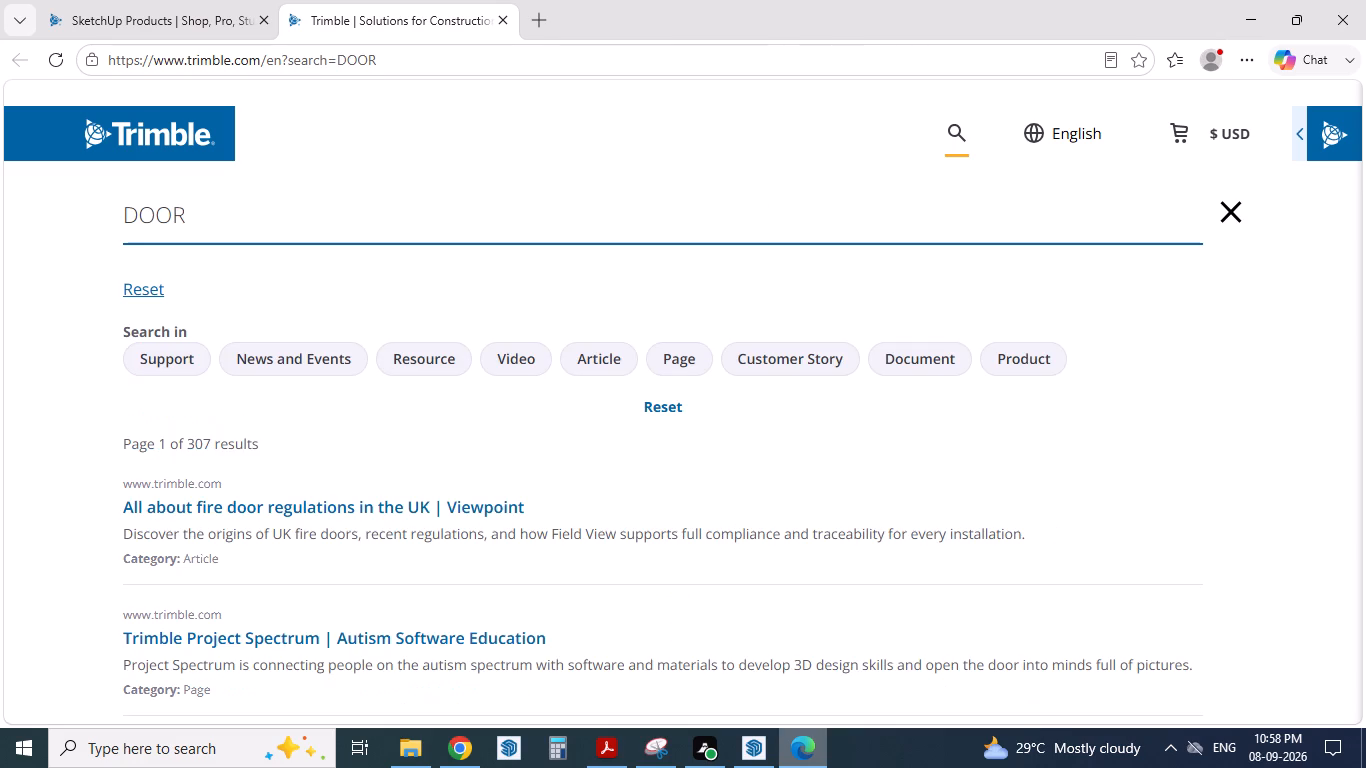
pyautogui.scroll(-1, 390, 438)
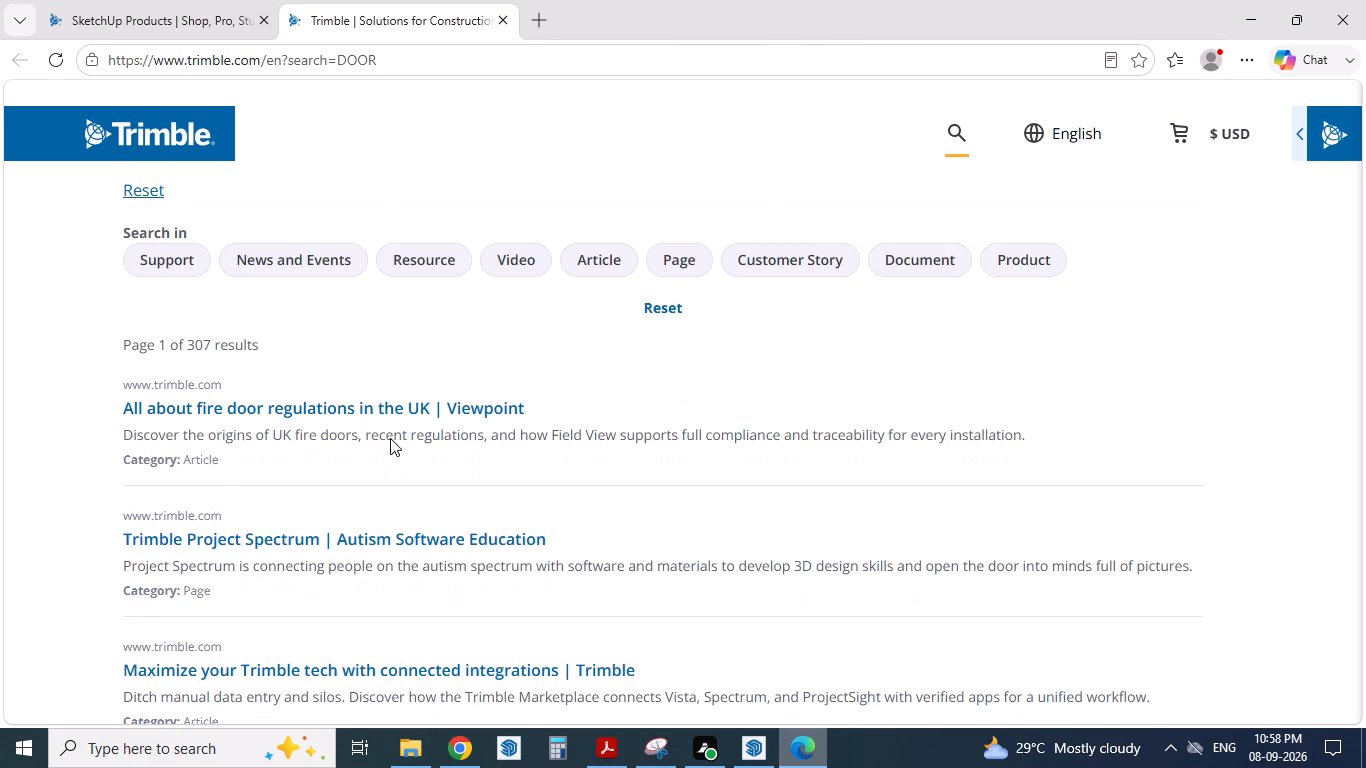
# Open the article "All about fire door regulations in the UK" and skim its contents.
pyautogui.click(307, 407)
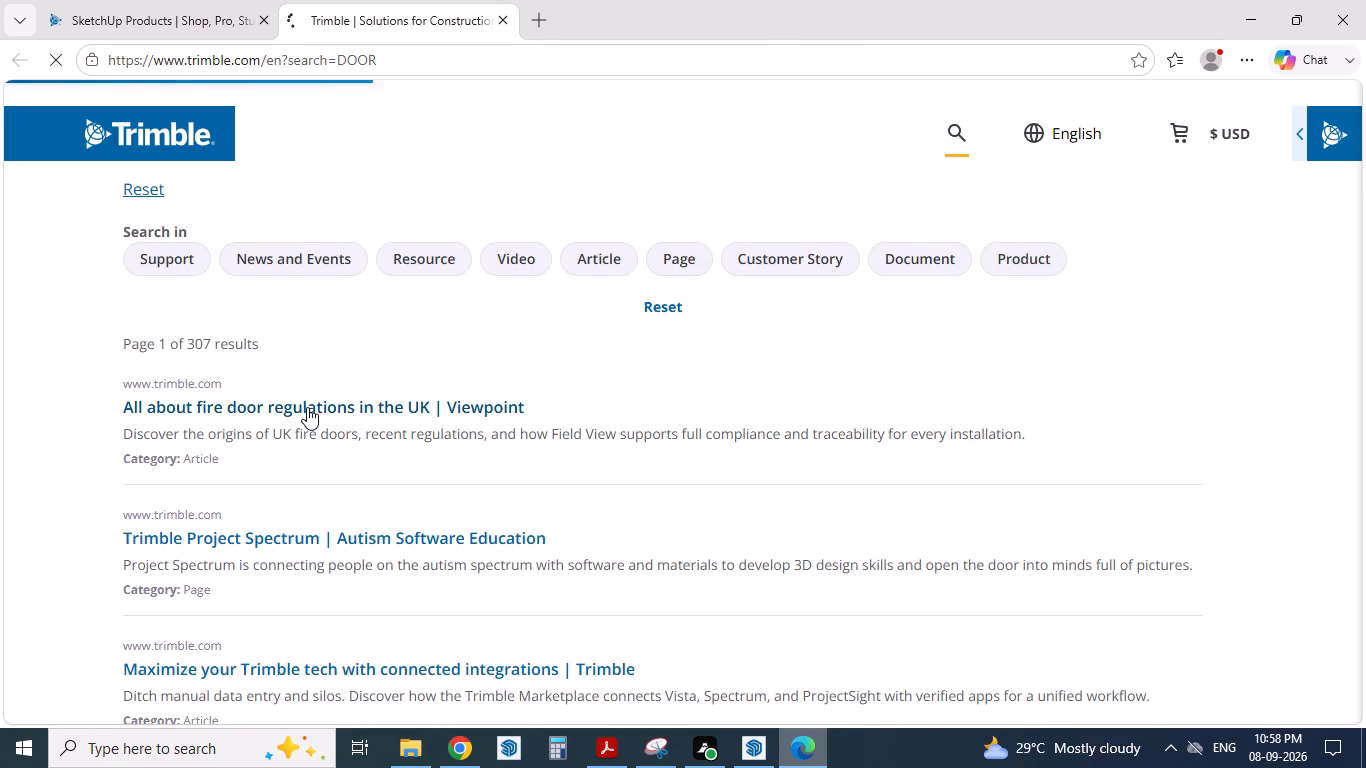
pyautogui.scroll(-4, 419, 385)
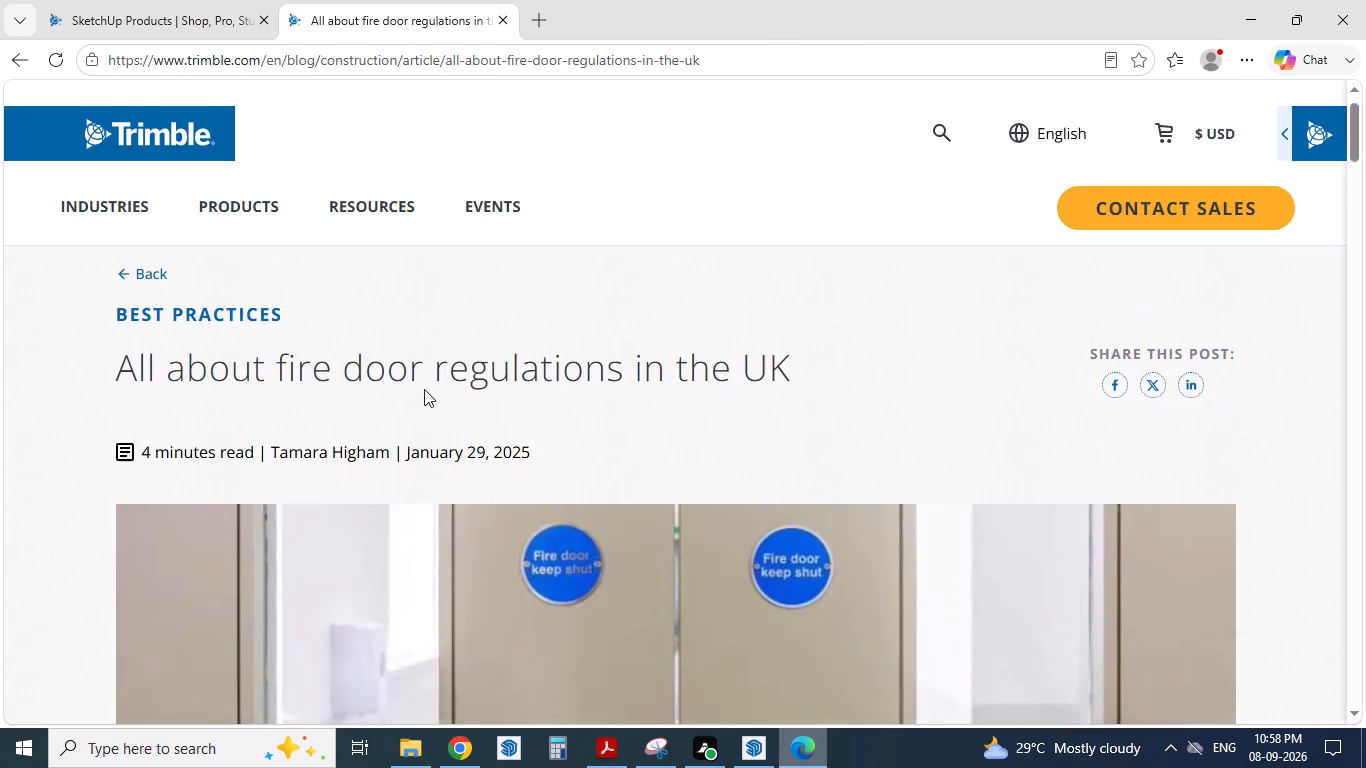
pyautogui.scroll(-6, 430, 385)
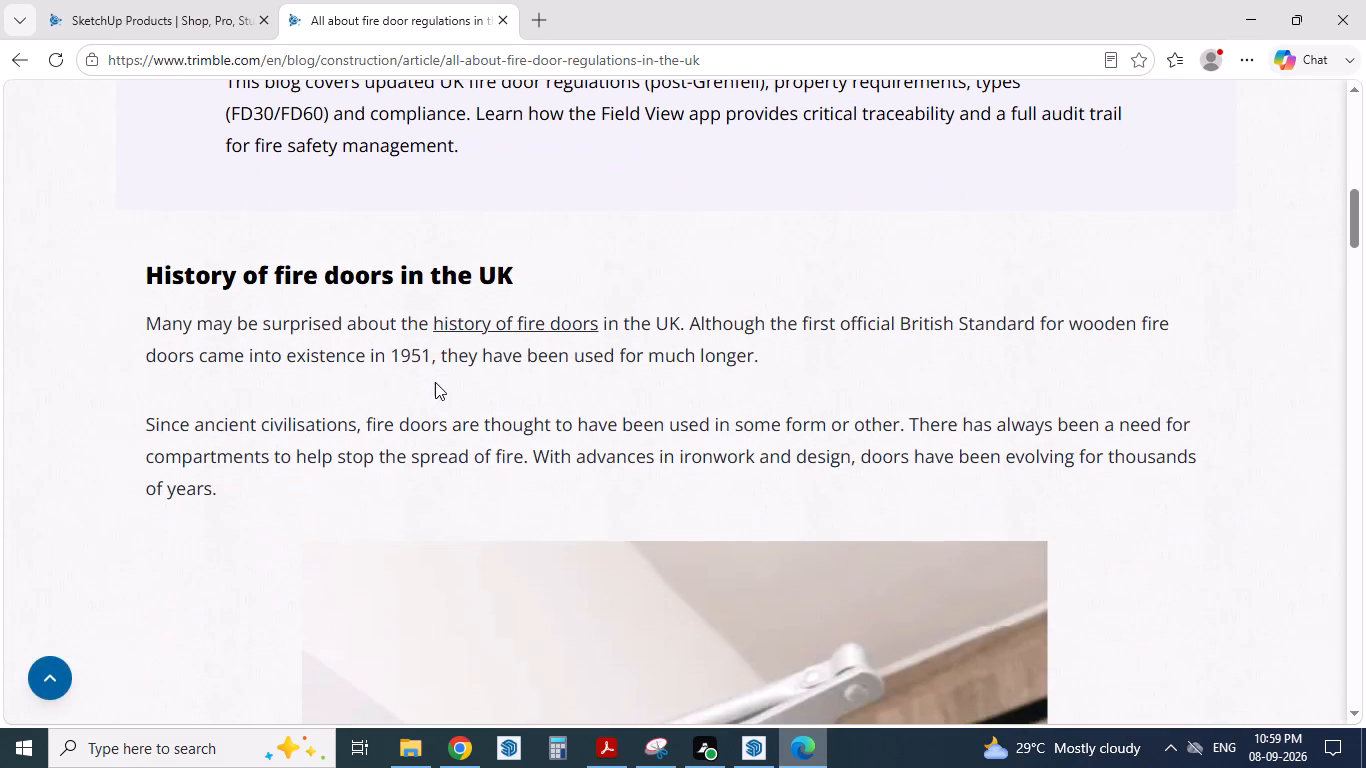
# Finish skimming the fire door article, then close the browser and the 3D Warehouse window to return to the empty model.
pyautogui.scroll(-5, 445, 375)
pyautogui.click(186, 22)
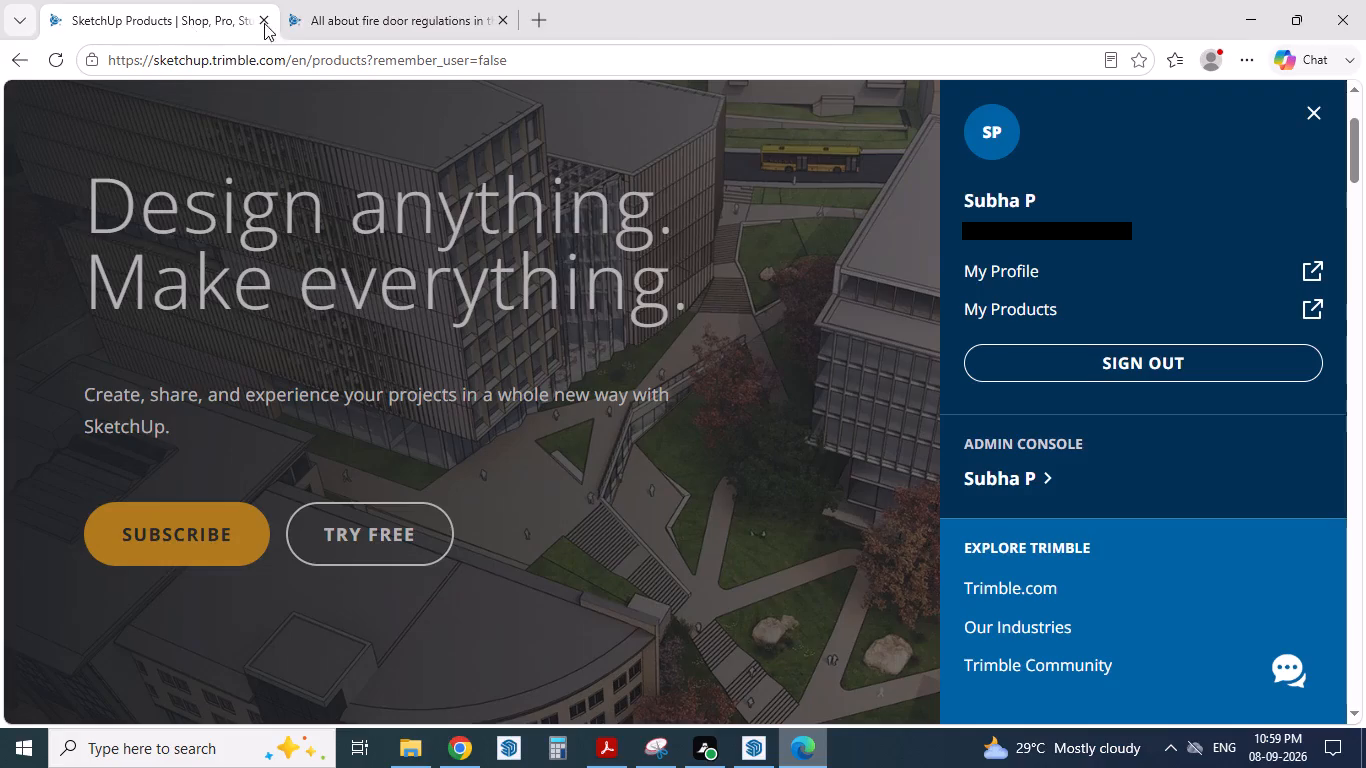
pyautogui.click(1344, 24)
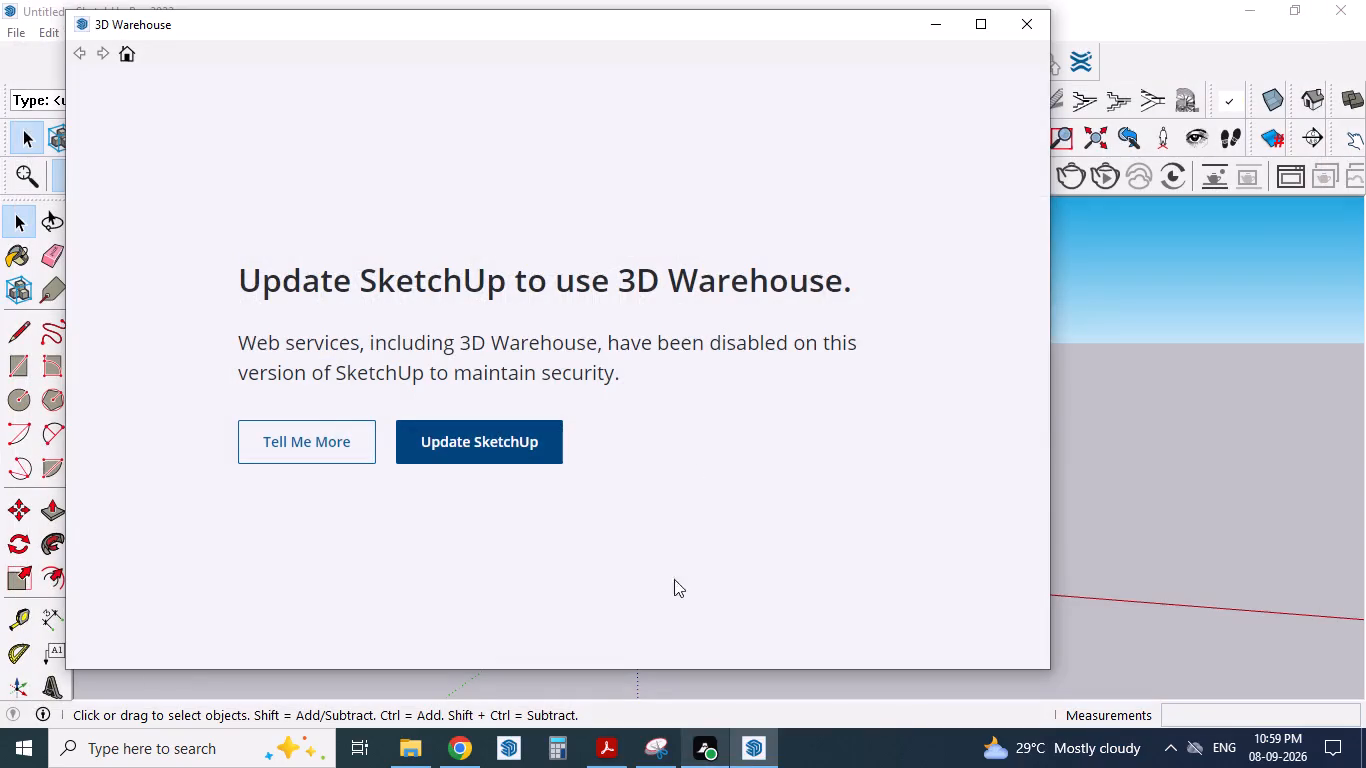
pyautogui.click(1013, 24)
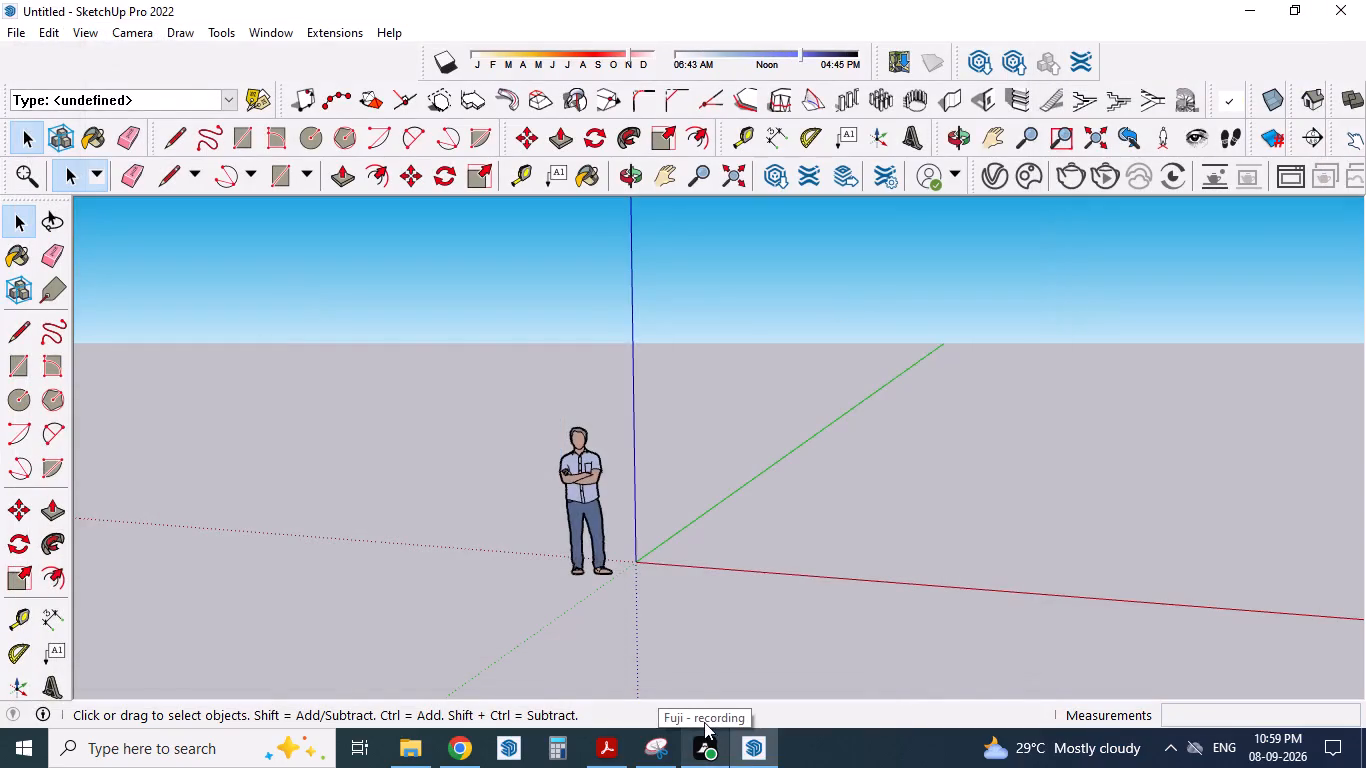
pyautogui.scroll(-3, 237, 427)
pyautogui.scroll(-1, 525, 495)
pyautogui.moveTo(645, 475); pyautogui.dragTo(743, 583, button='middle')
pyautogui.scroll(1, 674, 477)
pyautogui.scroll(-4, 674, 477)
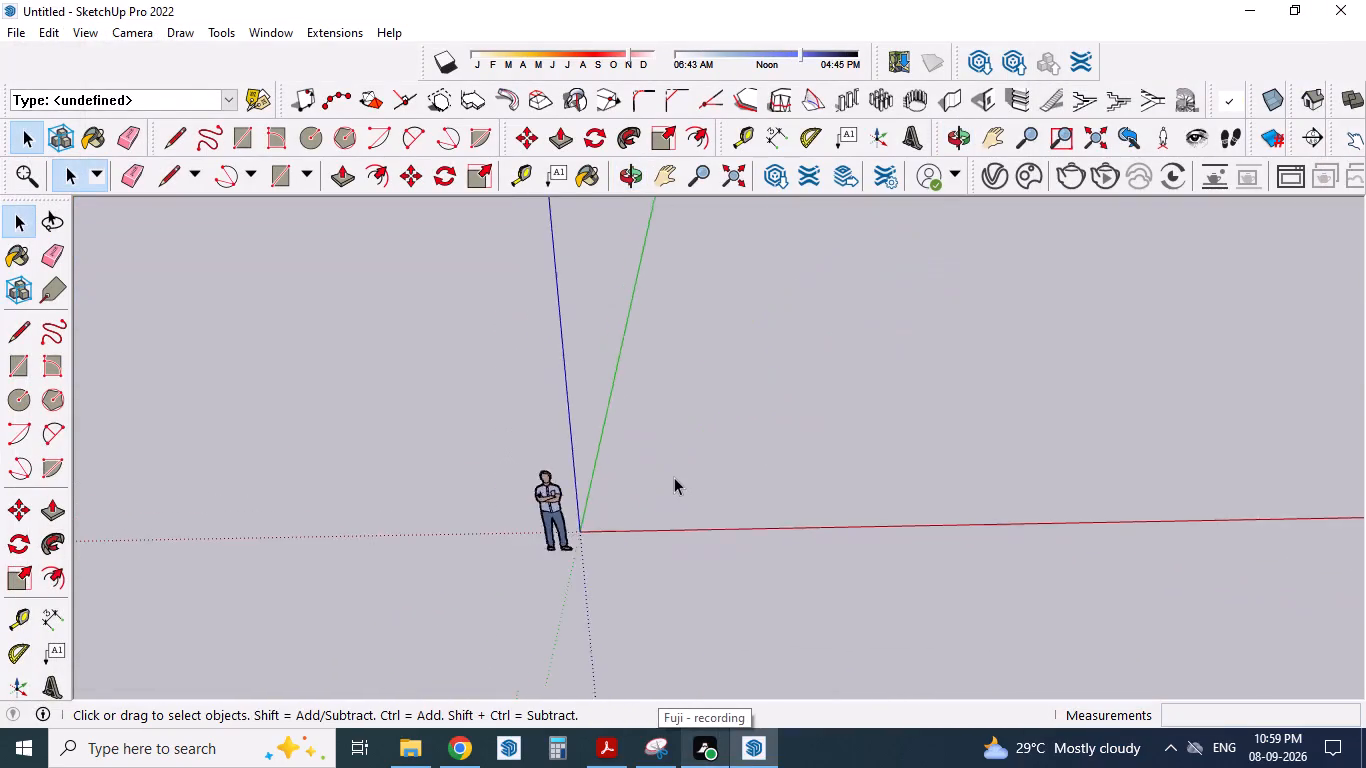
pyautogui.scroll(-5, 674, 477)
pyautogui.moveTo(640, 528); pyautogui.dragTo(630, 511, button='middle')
# Import the AutoCAD drawing 22x40 from the Desktop folder Intern > 8-9-26 into the model.
pyautogui.click(15, 32)
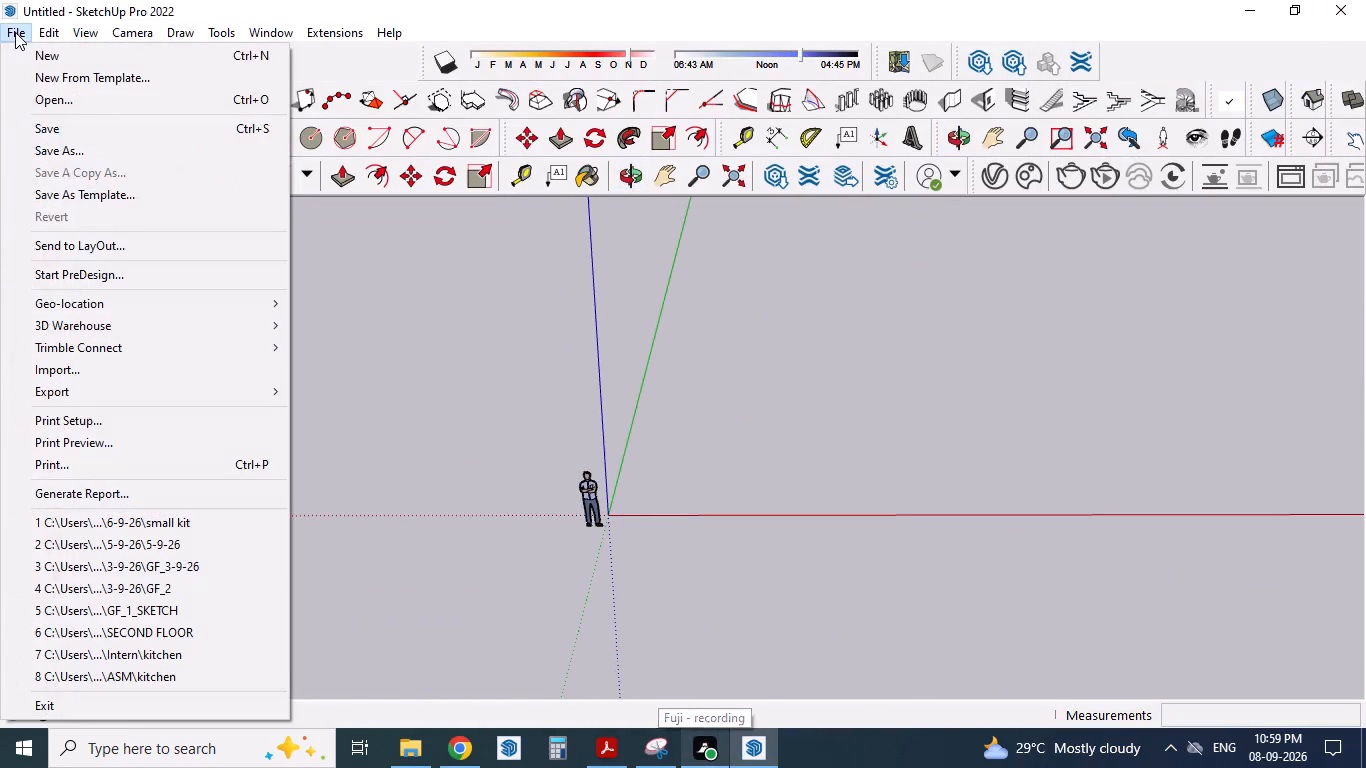
pyautogui.click(50, 379)
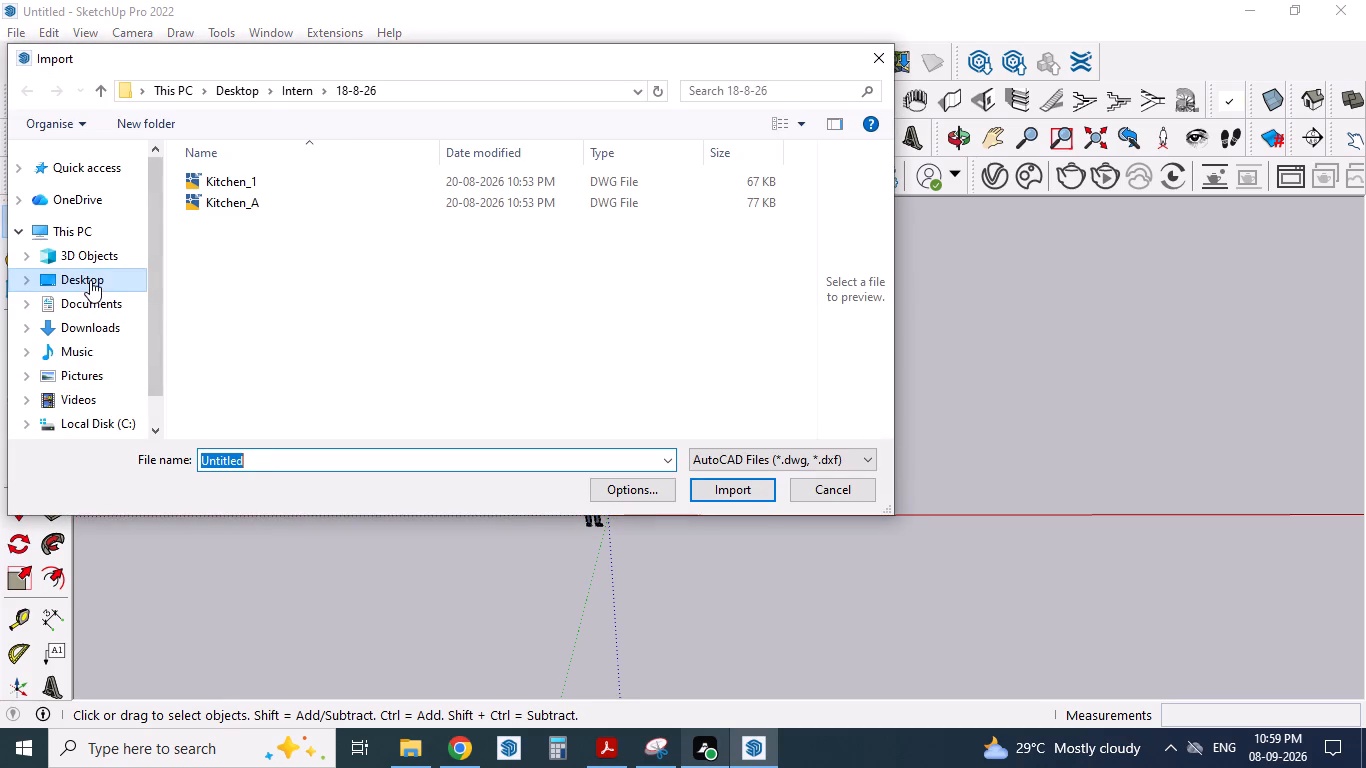
pyautogui.doubleClick(90, 280)
pyautogui.doubleClick(347, 217)
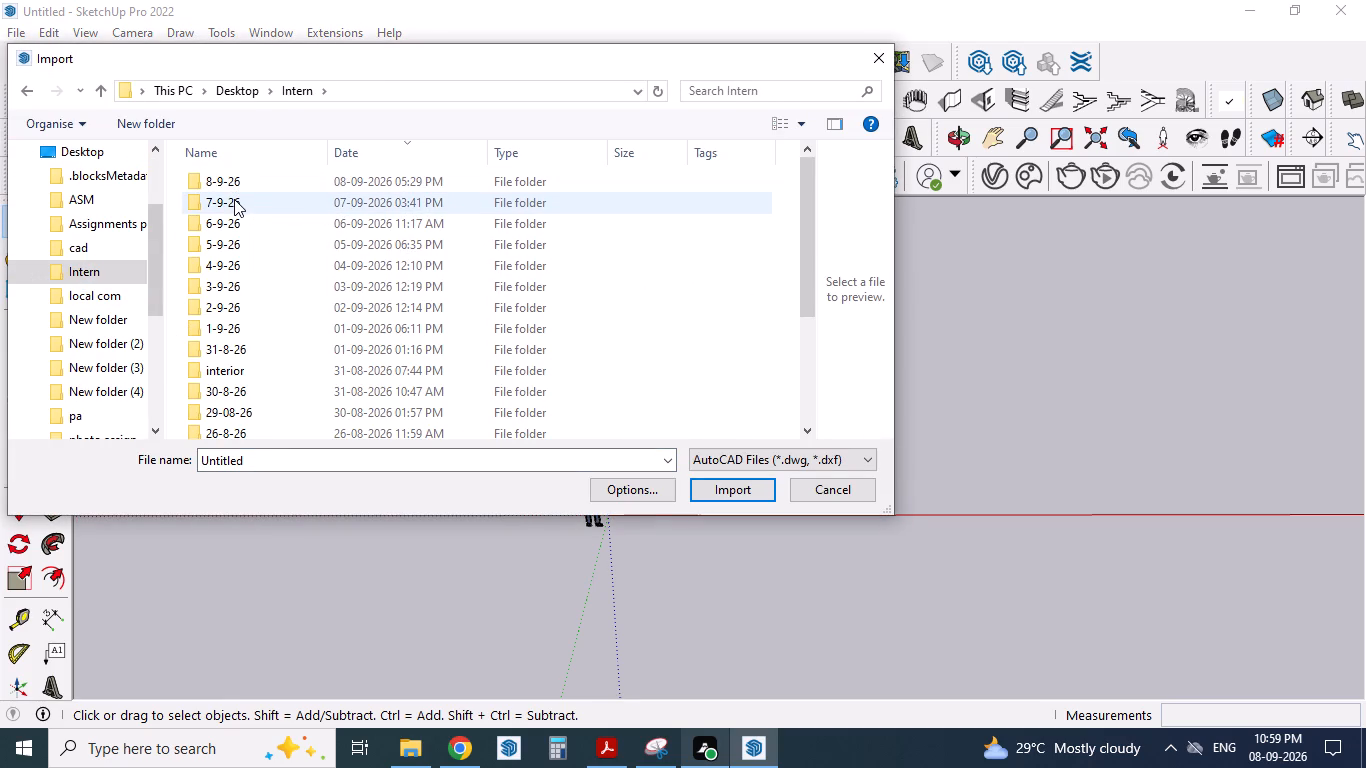
pyautogui.doubleClick(235, 199)
pyautogui.click(418, 287)
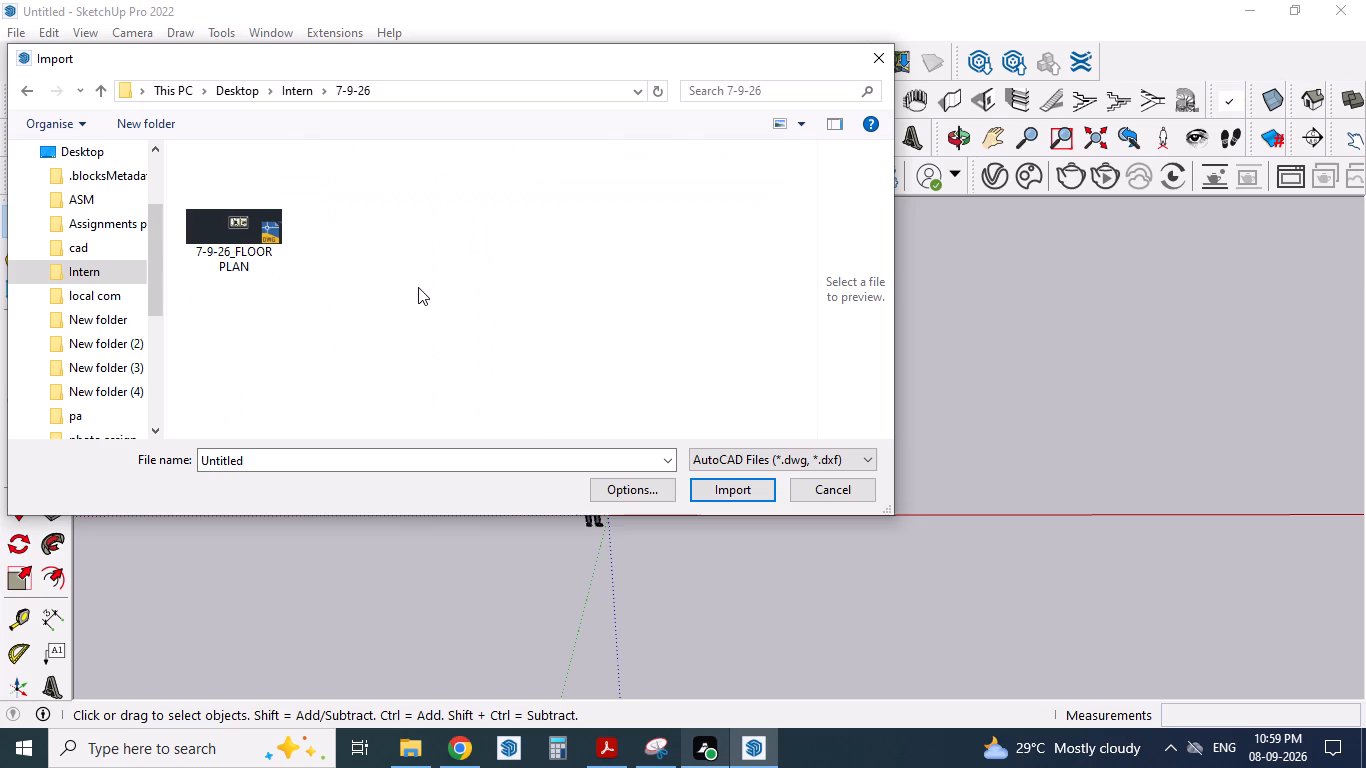
pyautogui.click(22, 93)
pyautogui.doubleClick(234, 180)
pyautogui.click(332, 340)
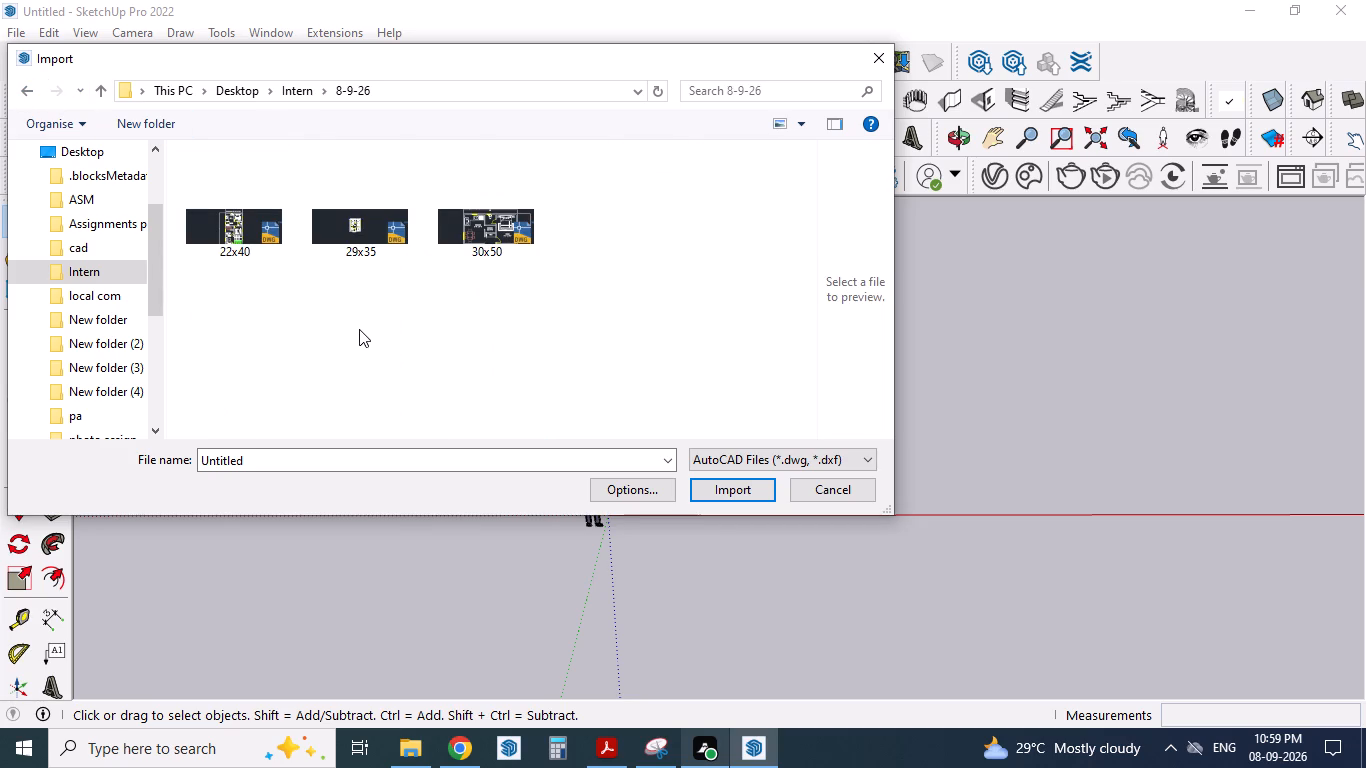
pyautogui.click(612, 742)
pyautogui.click(612, 742)
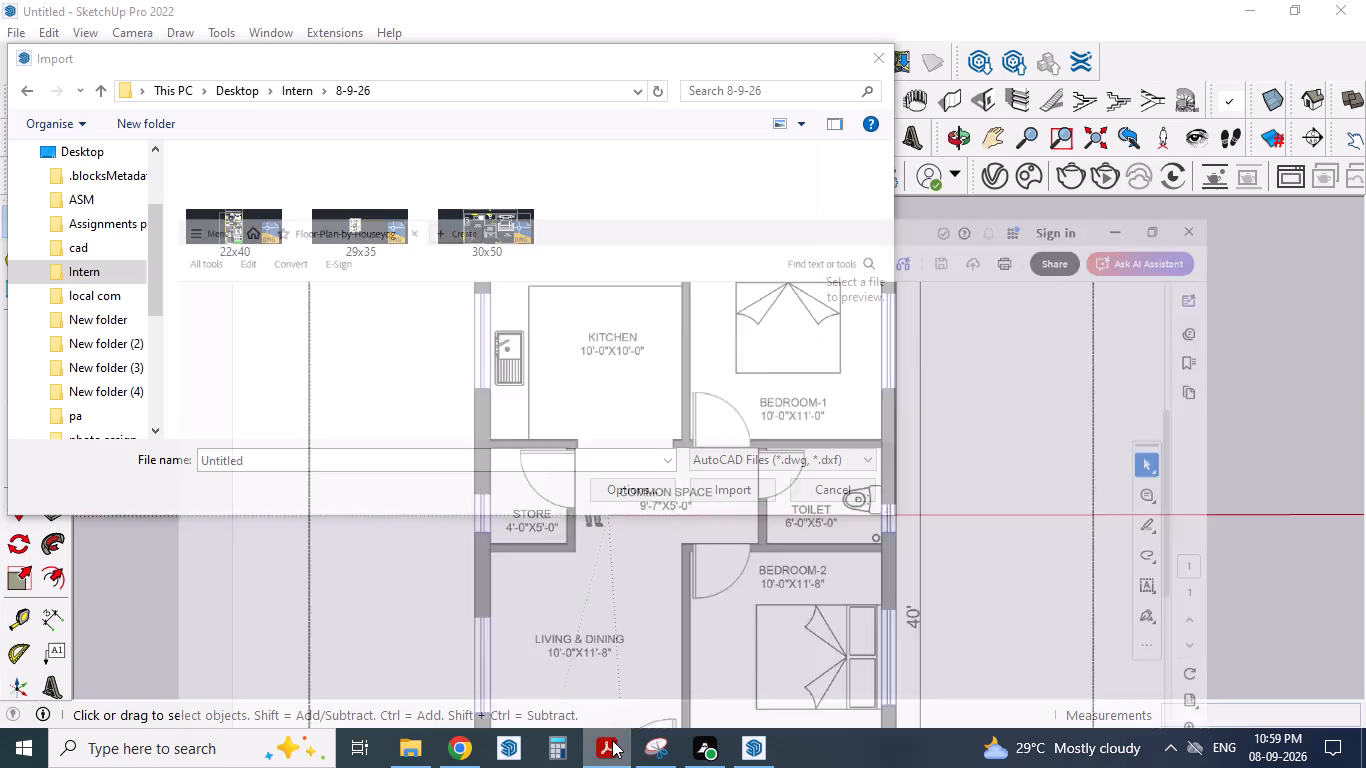
pyautogui.doubleClick(247, 223)
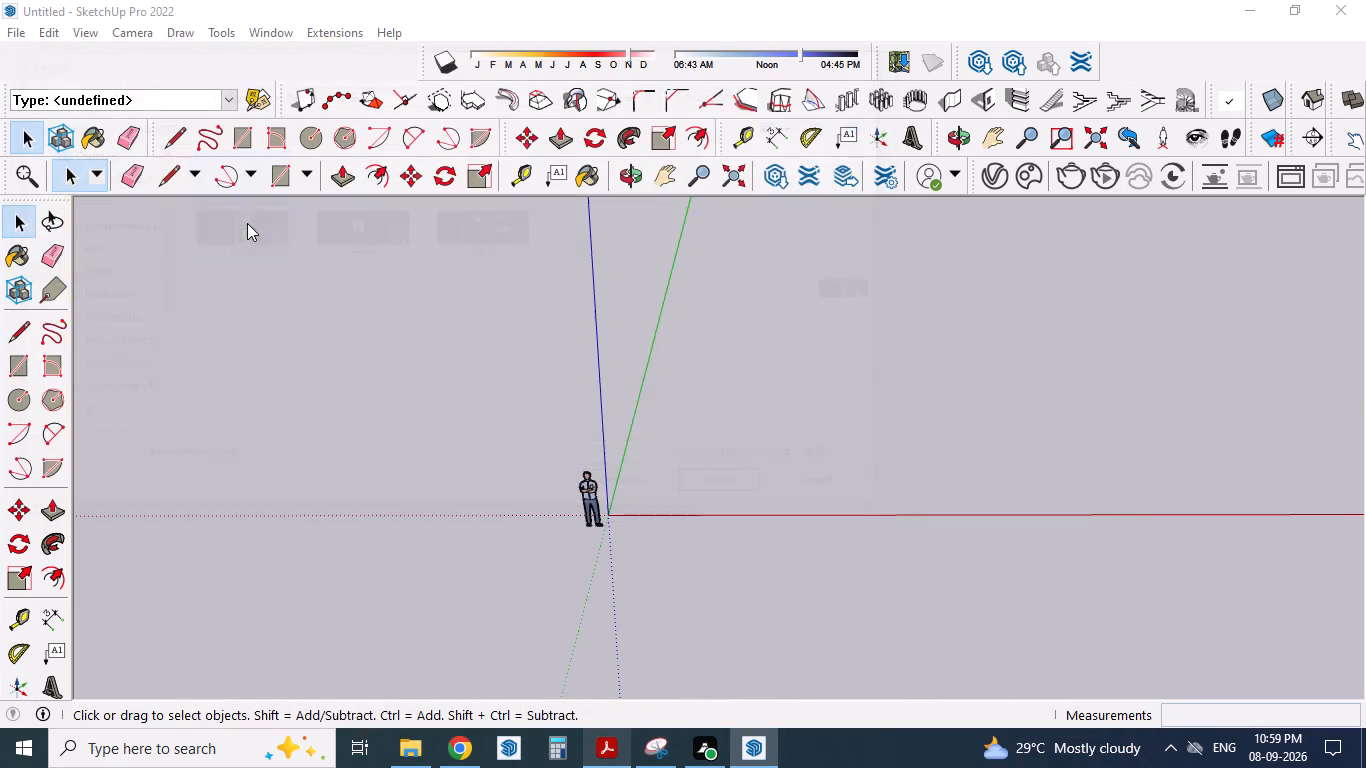
pyautogui.click(773, 521)
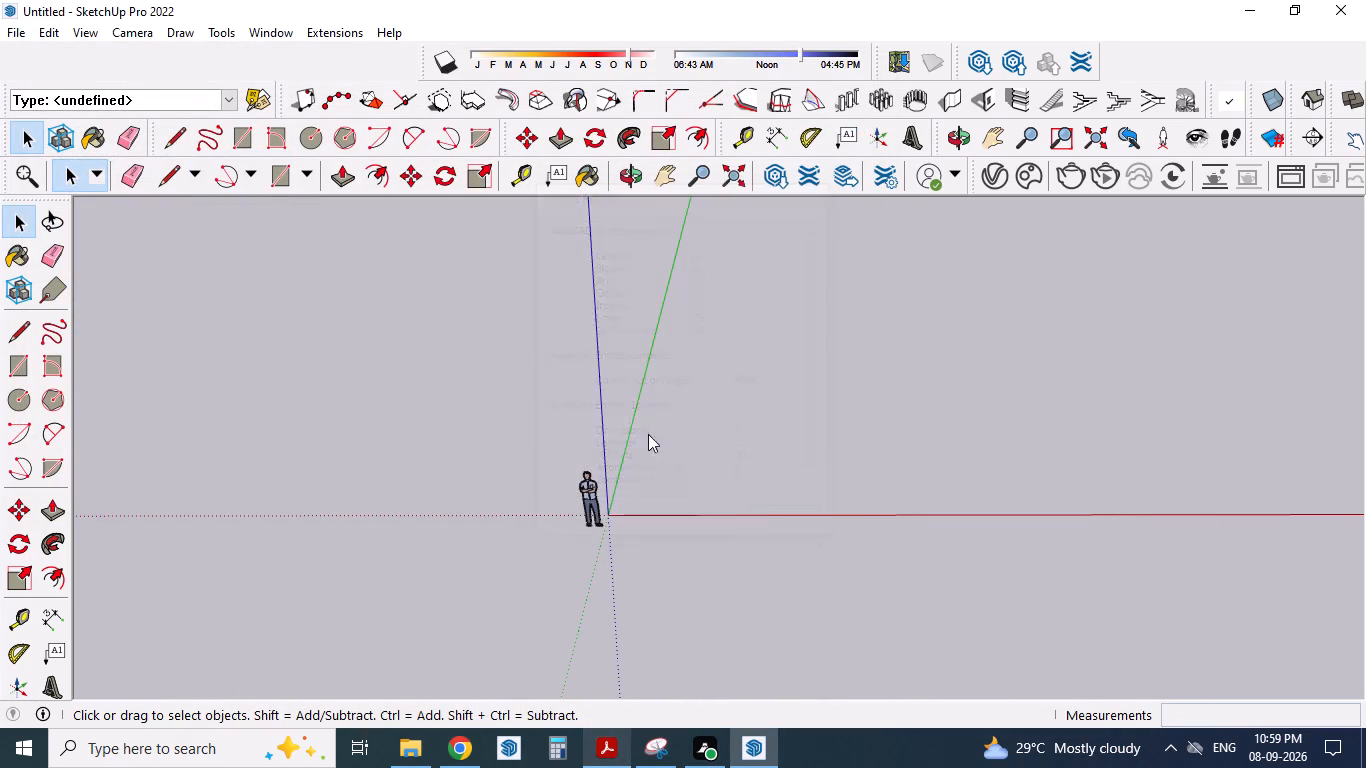
# Look over the whole imported floor plan from above, from the entrance to the kitchen end.
pyautogui.scroll(-3, 578, 349)
pyautogui.moveTo(611, 444); pyautogui.dragTo(582, 623, button='middle')
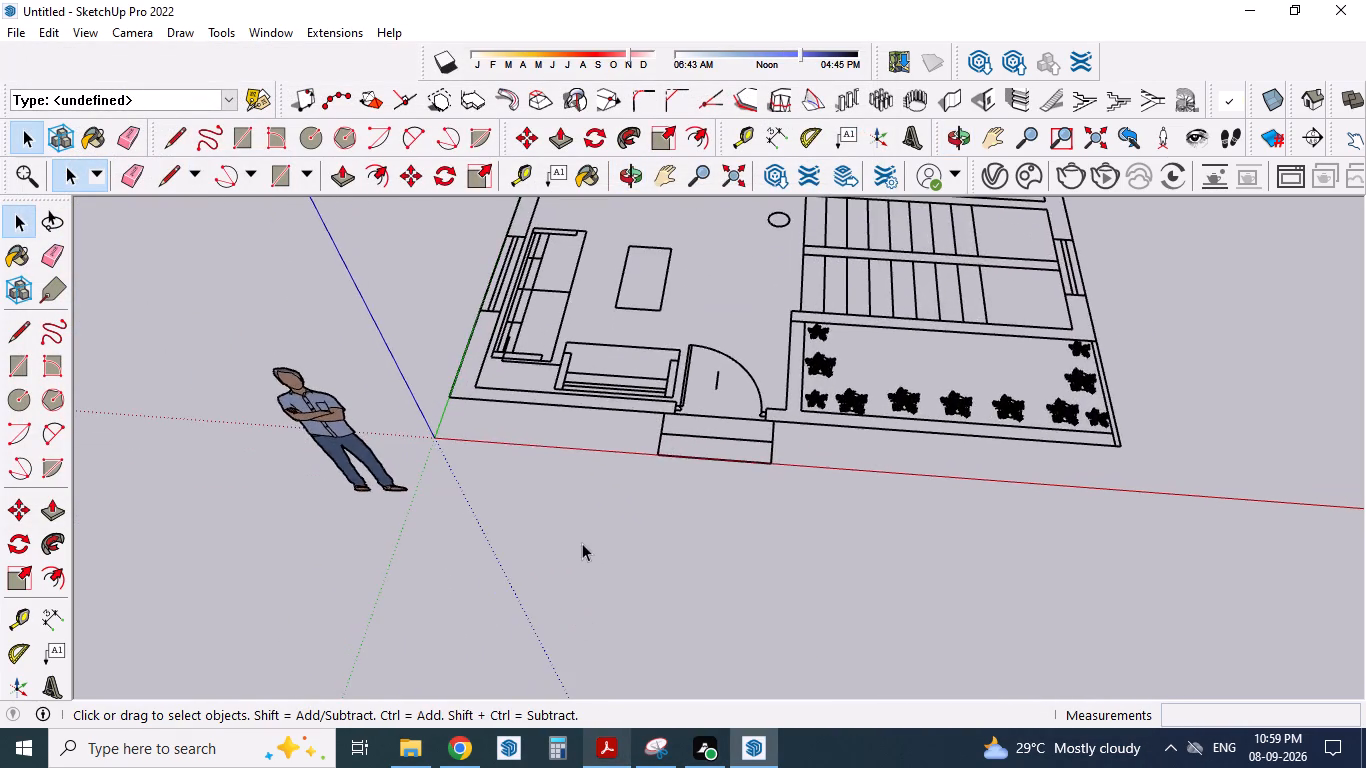
pyautogui.scroll(-8, 579, 521)
pyautogui.moveTo(572, 515); pyautogui.dragTo(600, 529, button='middle')
pyautogui.scroll(-3, 593, 515)
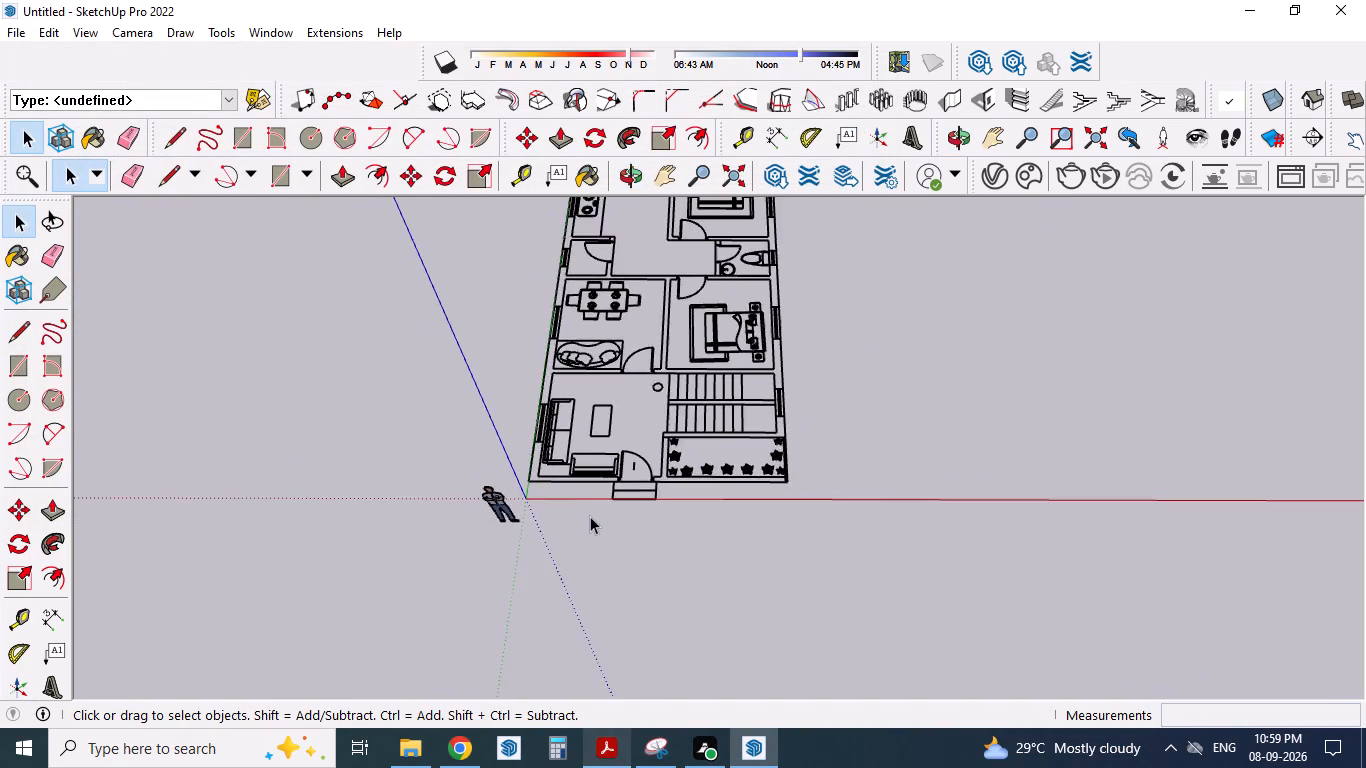
pyautogui.scroll(-4, 590, 516)
pyautogui.scroll(4, 620, 250)
pyautogui.scroll(-4, 576, 376)
pyautogui.scroll(3, 611, 251)
pyautogui.scroll(1, 601, 354)
pyautogui.moveTo(592, 385); pyautogui.dragTo(594, 414, button='middle')
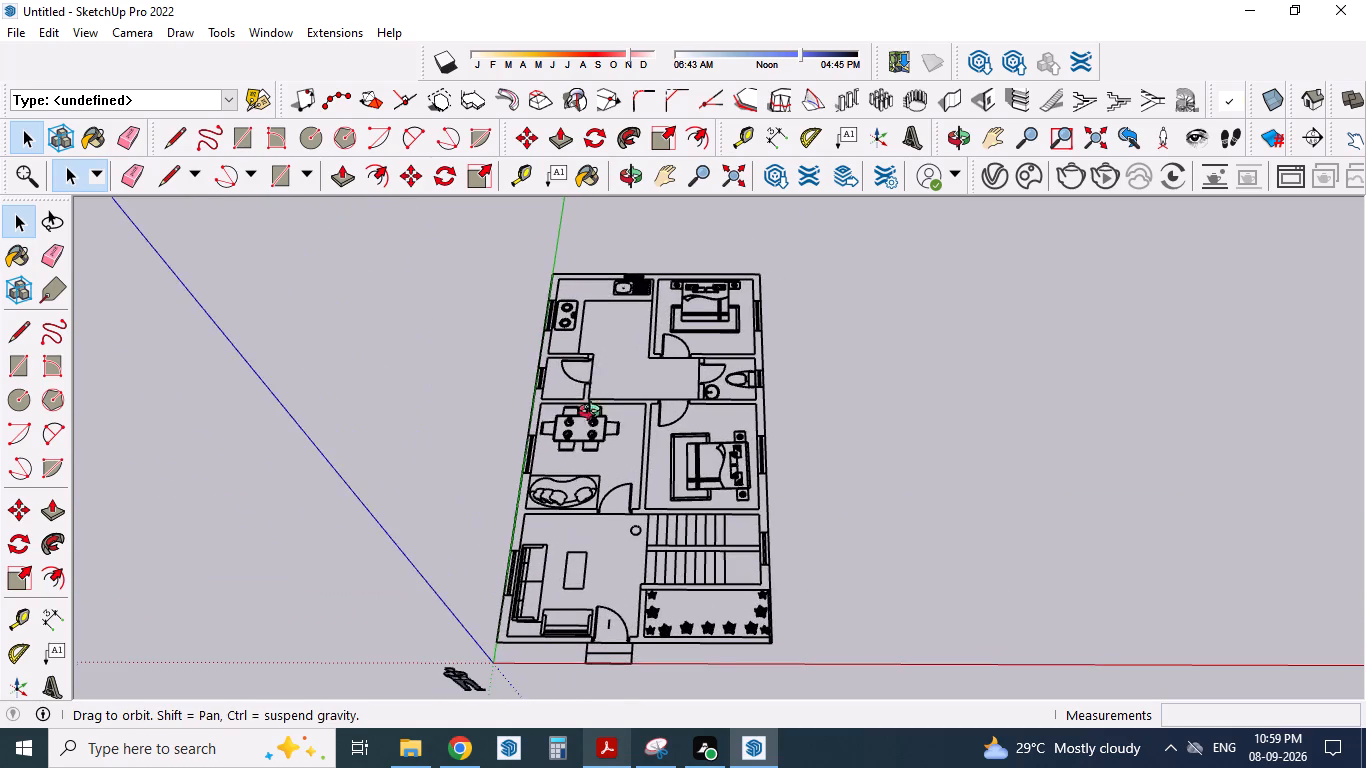
pyautogui.moveTo(594, 414); pyautogui.dragTo(593, 454, button='middle')
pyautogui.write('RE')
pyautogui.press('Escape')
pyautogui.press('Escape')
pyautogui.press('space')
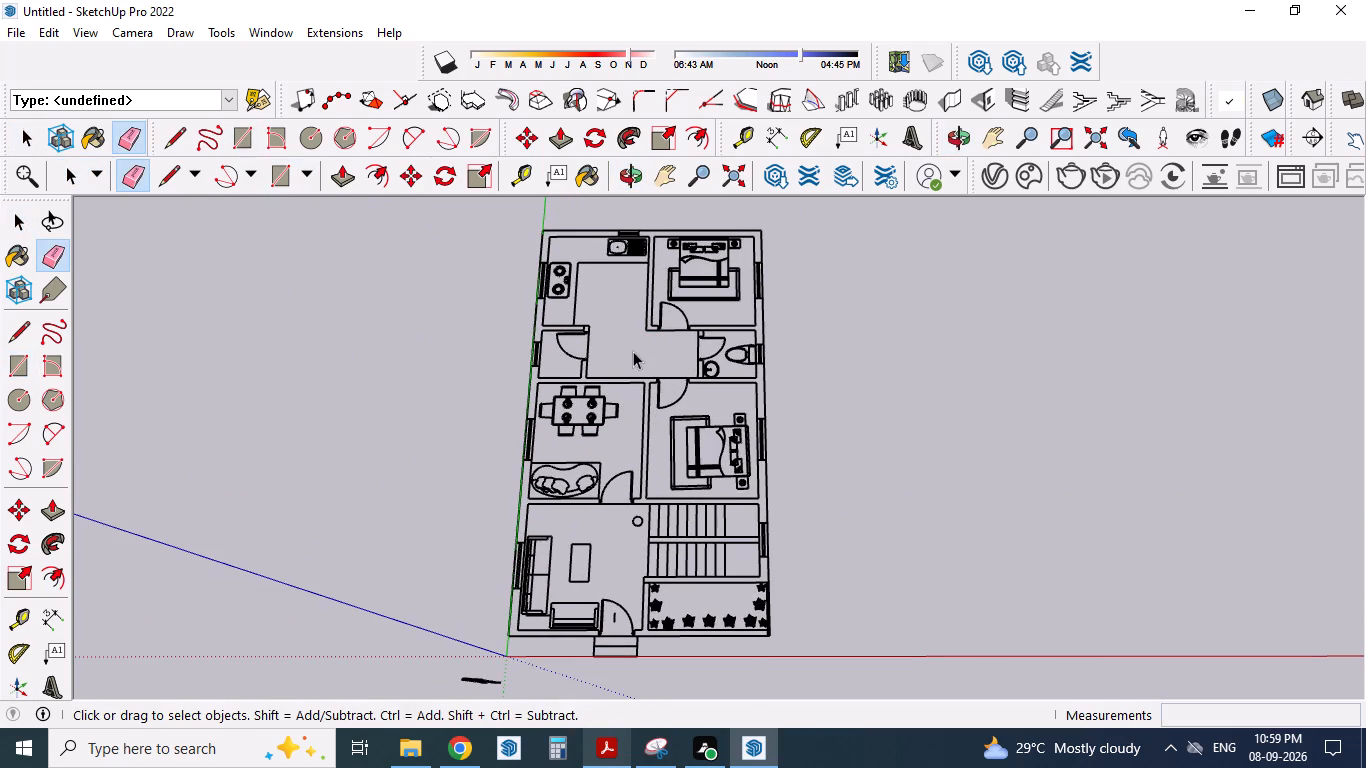
# Draw a 22' x 40' rectangle over the floor plan between opposite outer wall corners.
pyautogui.click(7, 365)
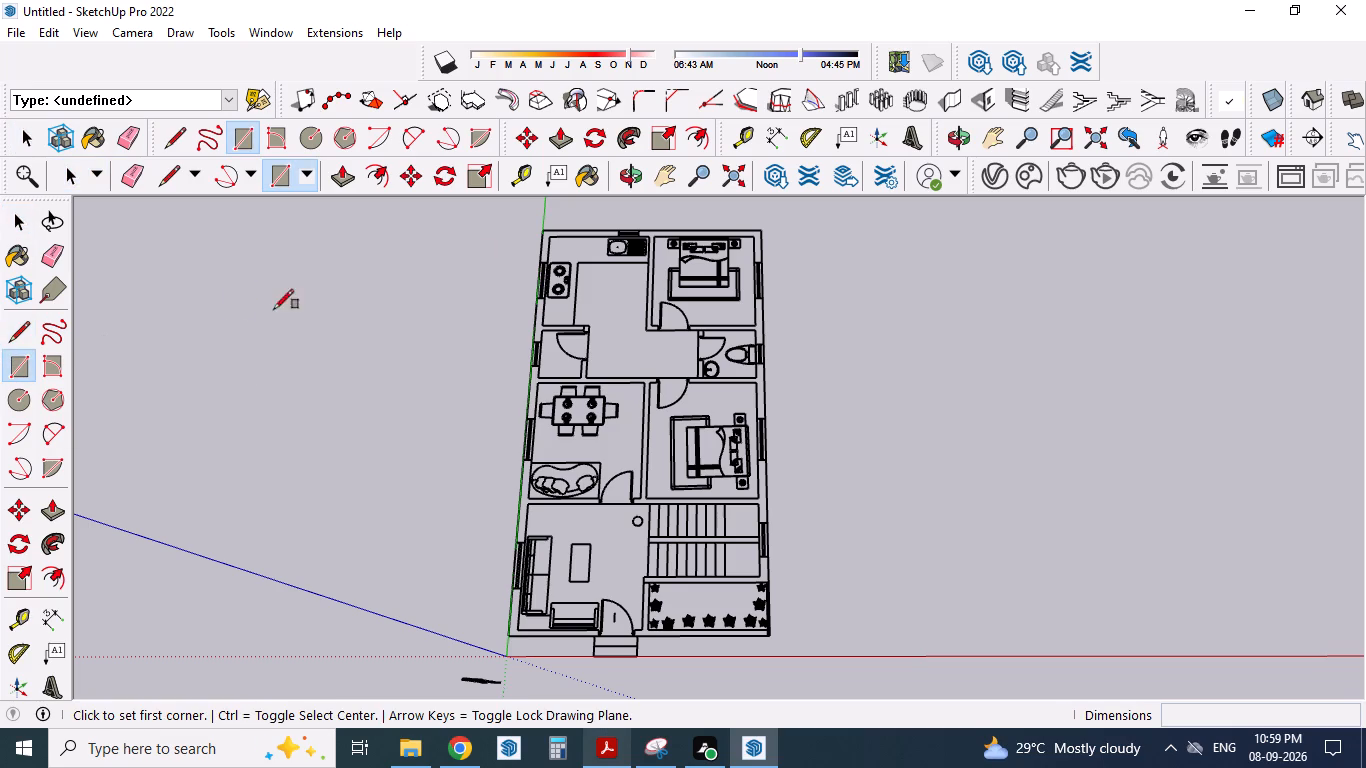
pyautogui.click(540, 231)
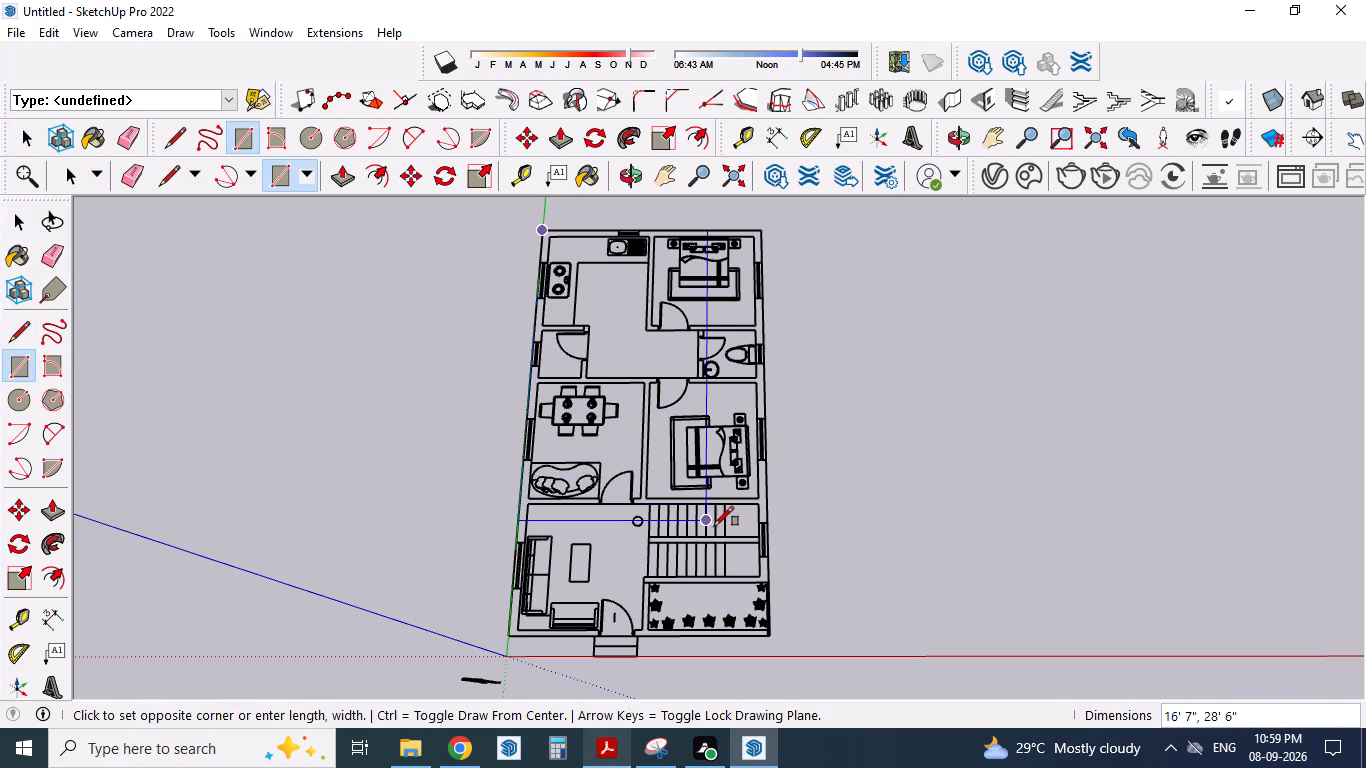
pyautogui.scroll(2, 774, 638)
pyautogui.click(774, 638)
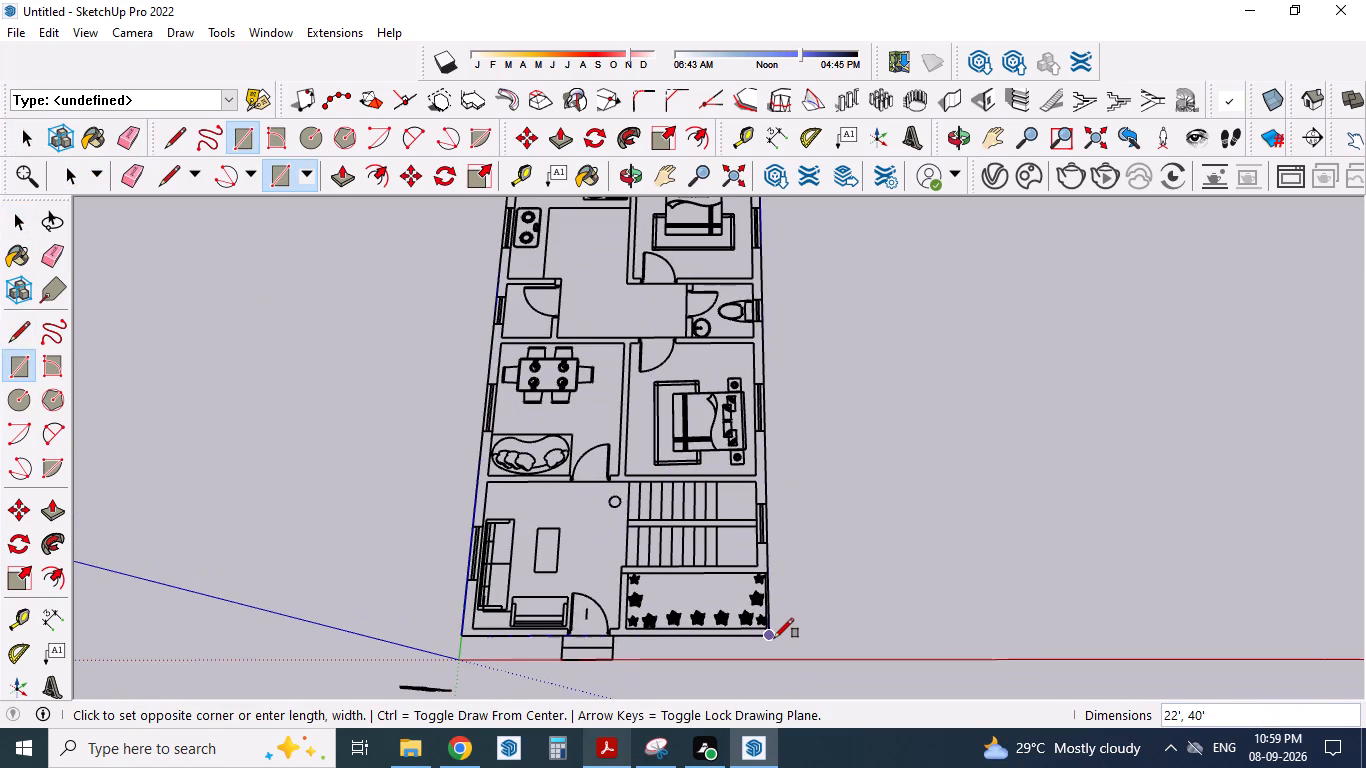
pyautogui.press('space')
# Select the whole floor plan with its new face and intersect the faces with the model.
pyautogui.scroll(-2, 834, 553)
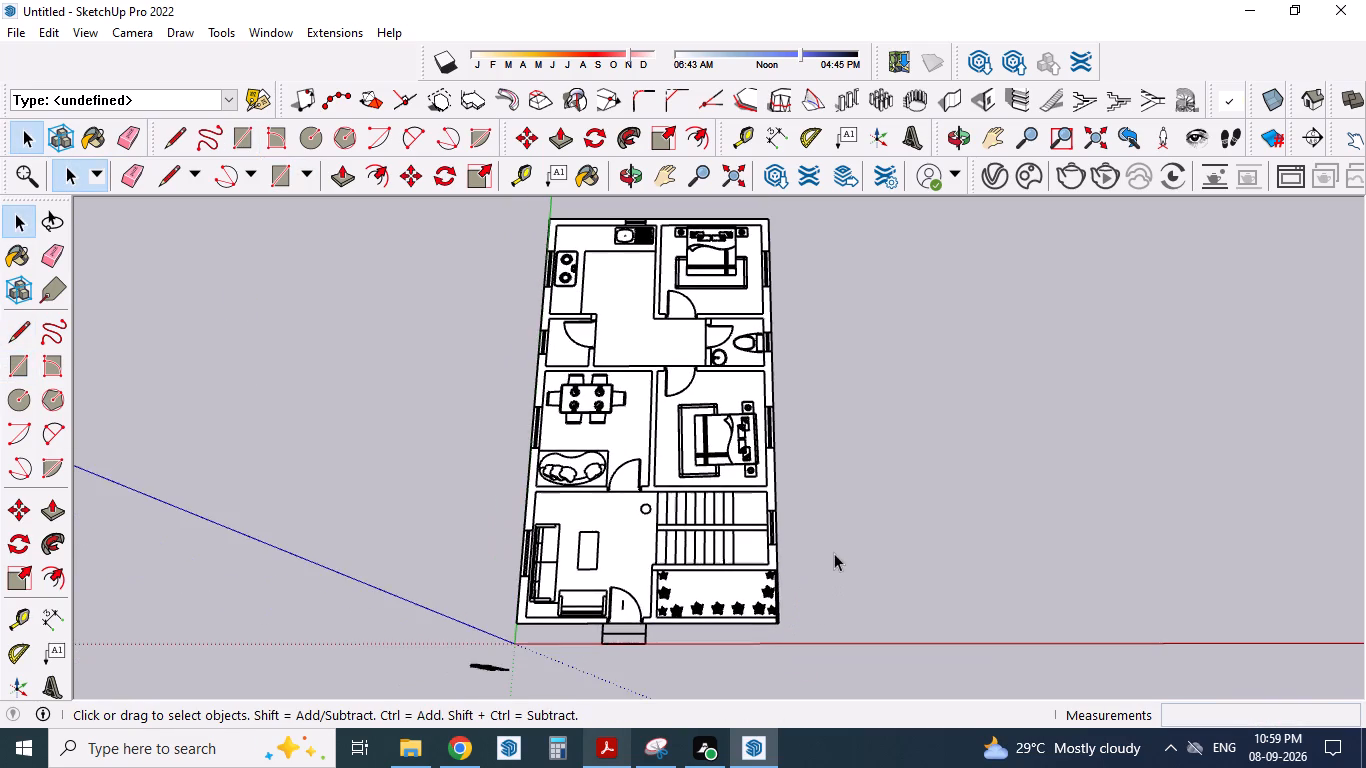
pyautogui.scroll(-3, 842, 508)
pyautogui.click(838, 224)
pyautogui.moveTo(838, 228); pyautogui.dragTo(523, 650)
pyautogui.rightClick(614, 434)
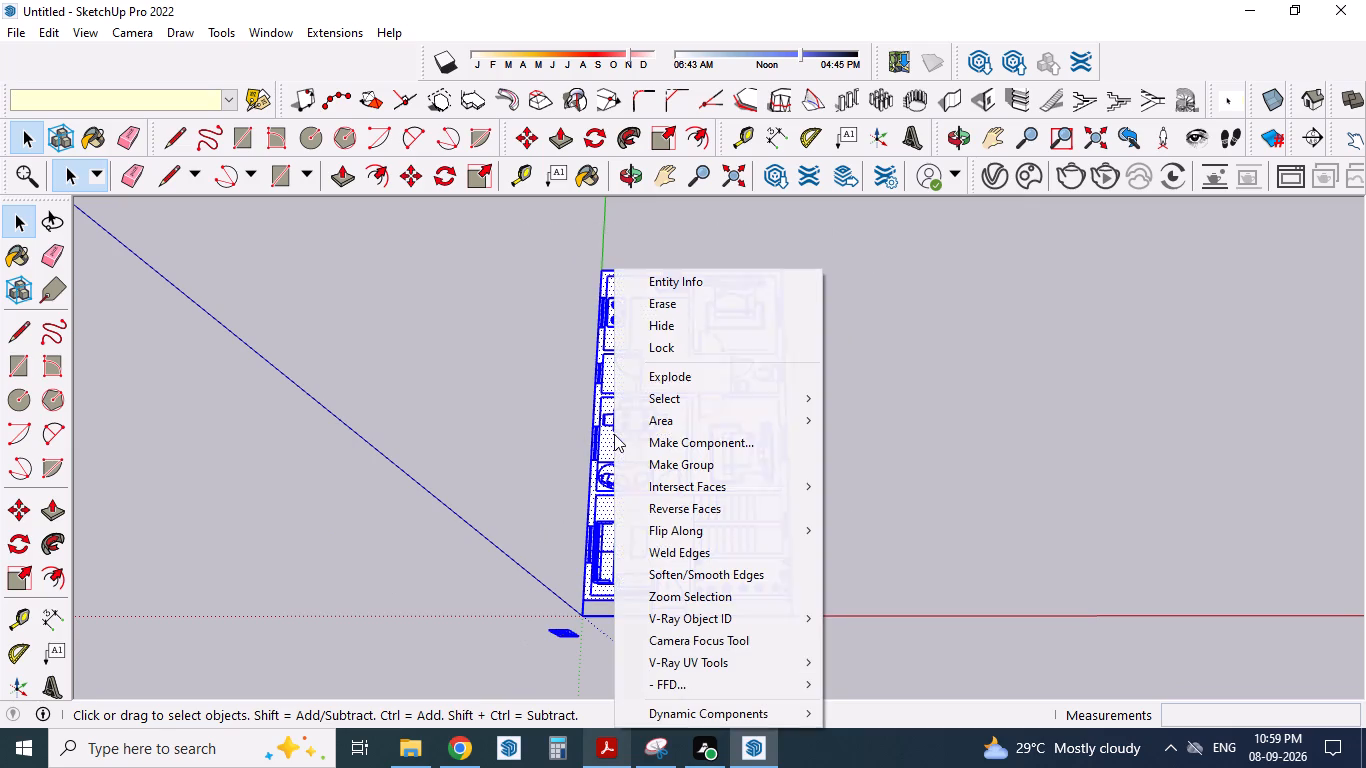
pyautogui.click(691, 483)
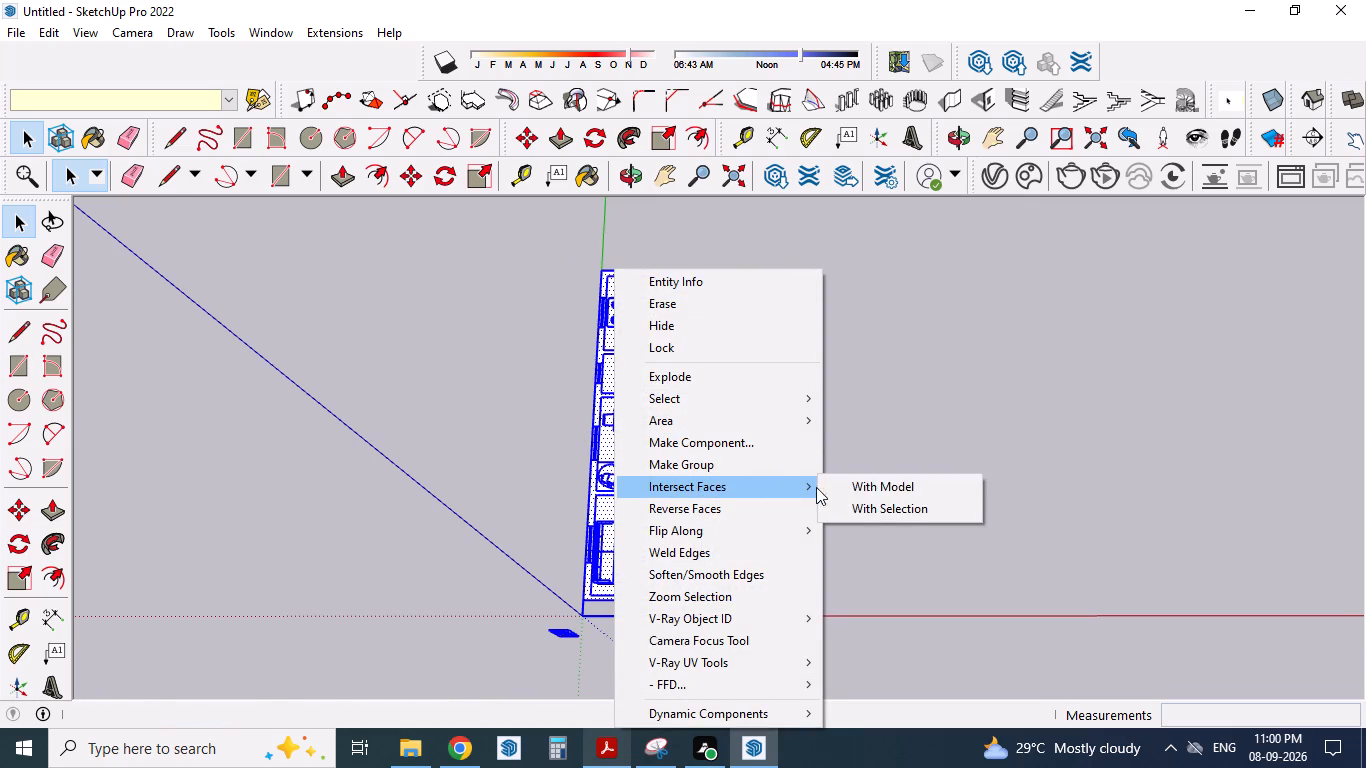
pyautogui.click(889, 494)
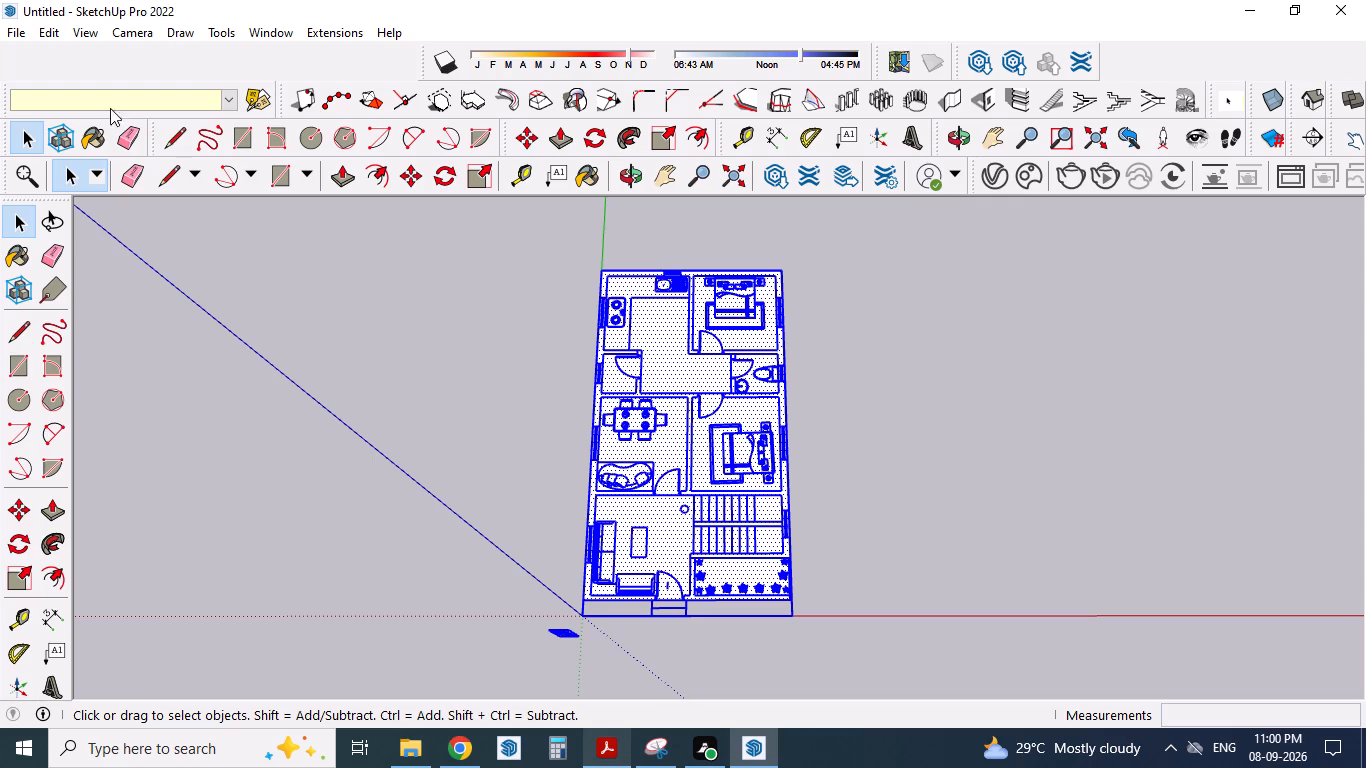
pyautogui.scroll(3, 823, 465)
pyautogui.scroll(-4, 647, 399)
pyautogui.click(885, 437)
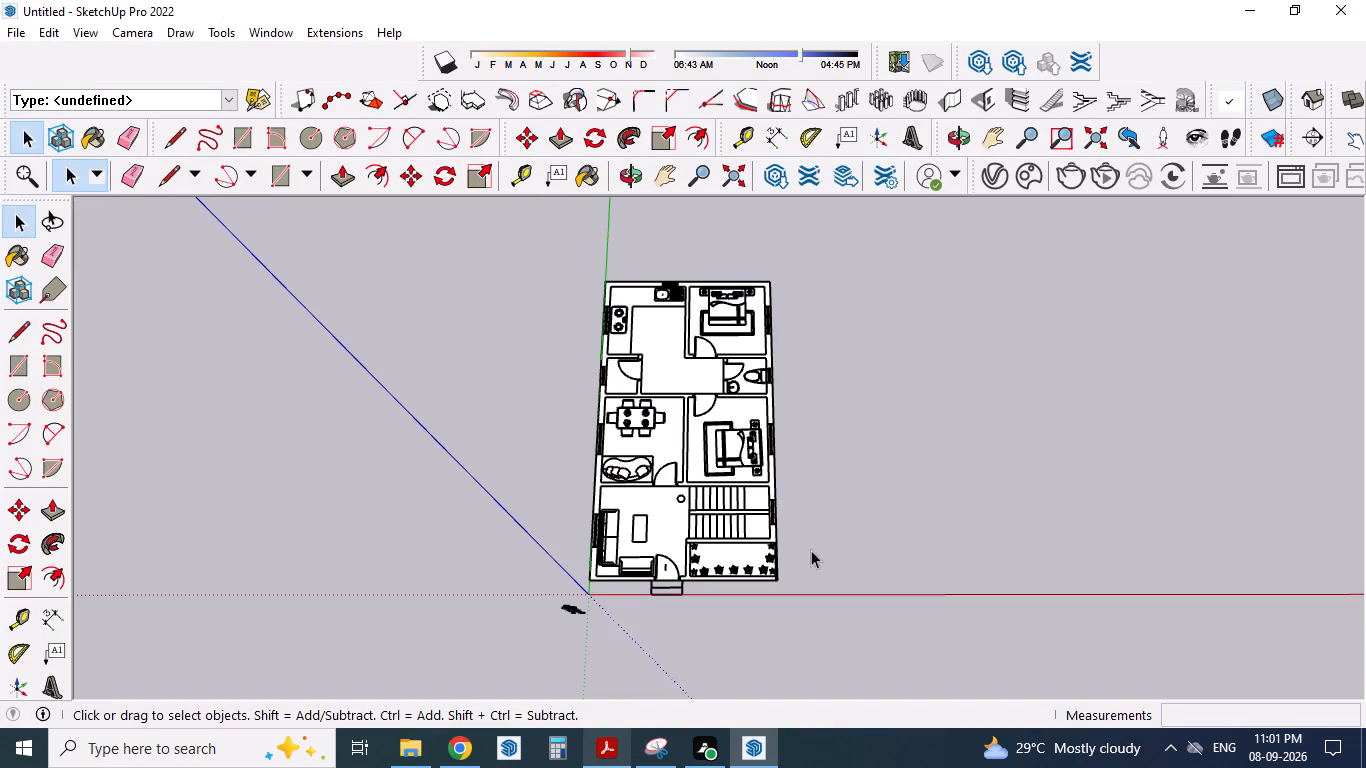
# Check how the floor face is divided by selecting the common space, dining area and both bedrooms, and inspect the bedroom-side outer wall.
pyautogui.scroll(3, 637, 408)
pyautogui.click(680, 470)
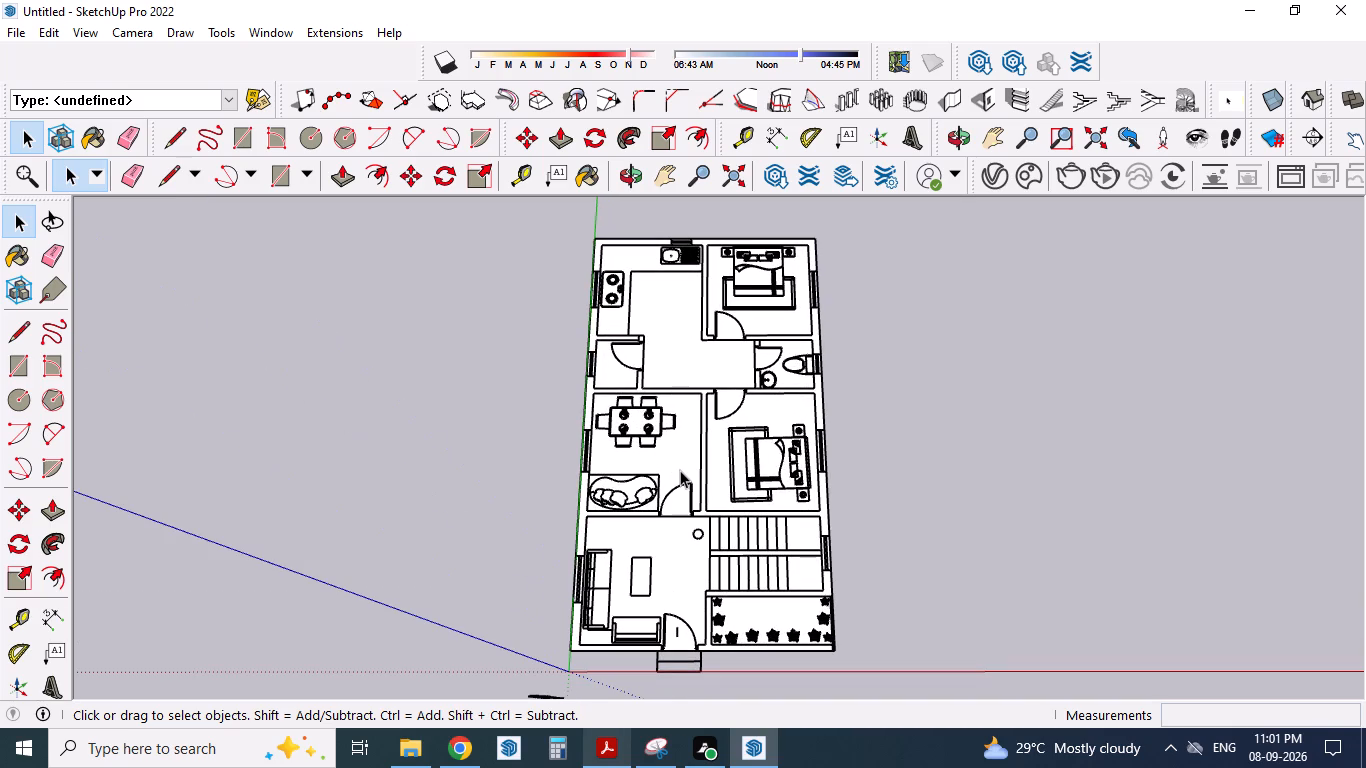
pyautogui.scroll(1, 686, 380)
pyautogui.click(669, 344)
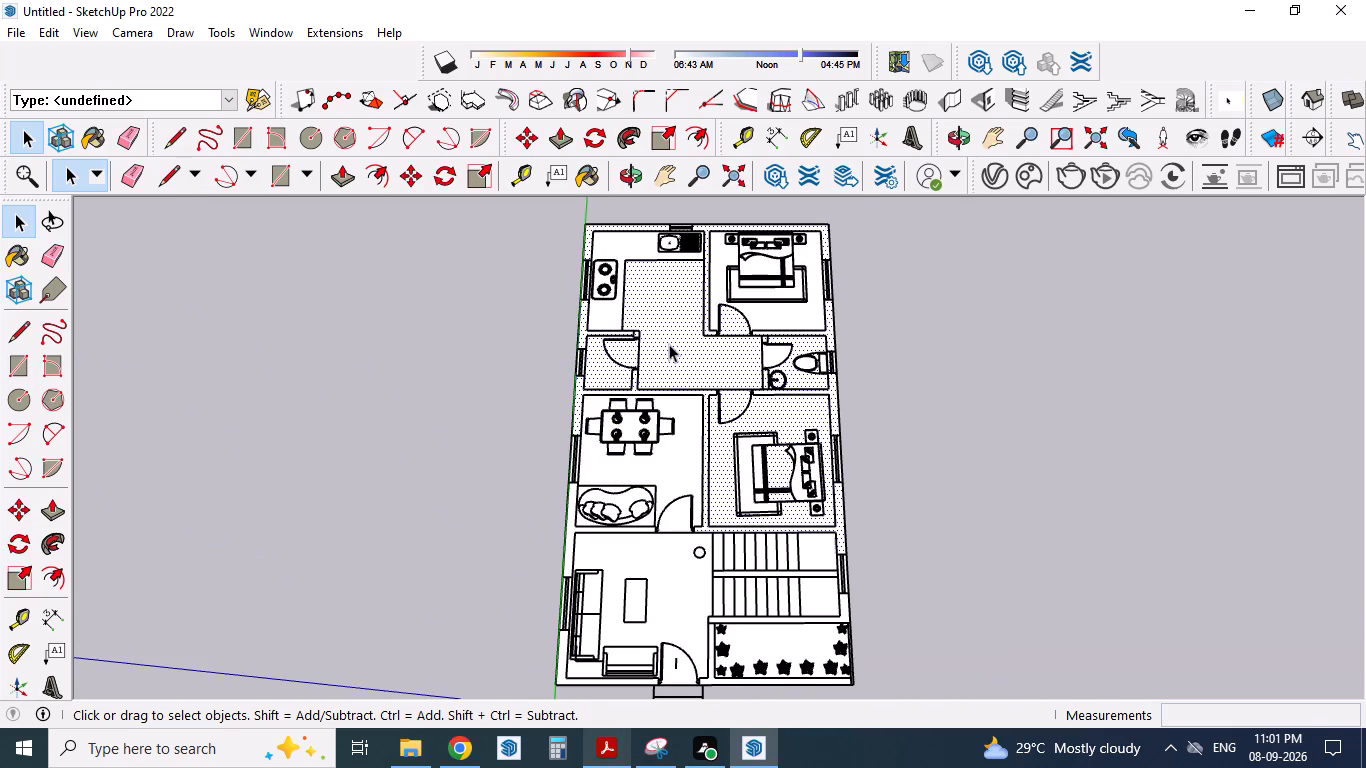
pyautogui.scroll(4, 669, 344)
pyautogui.scroll(-8, 669, 344)
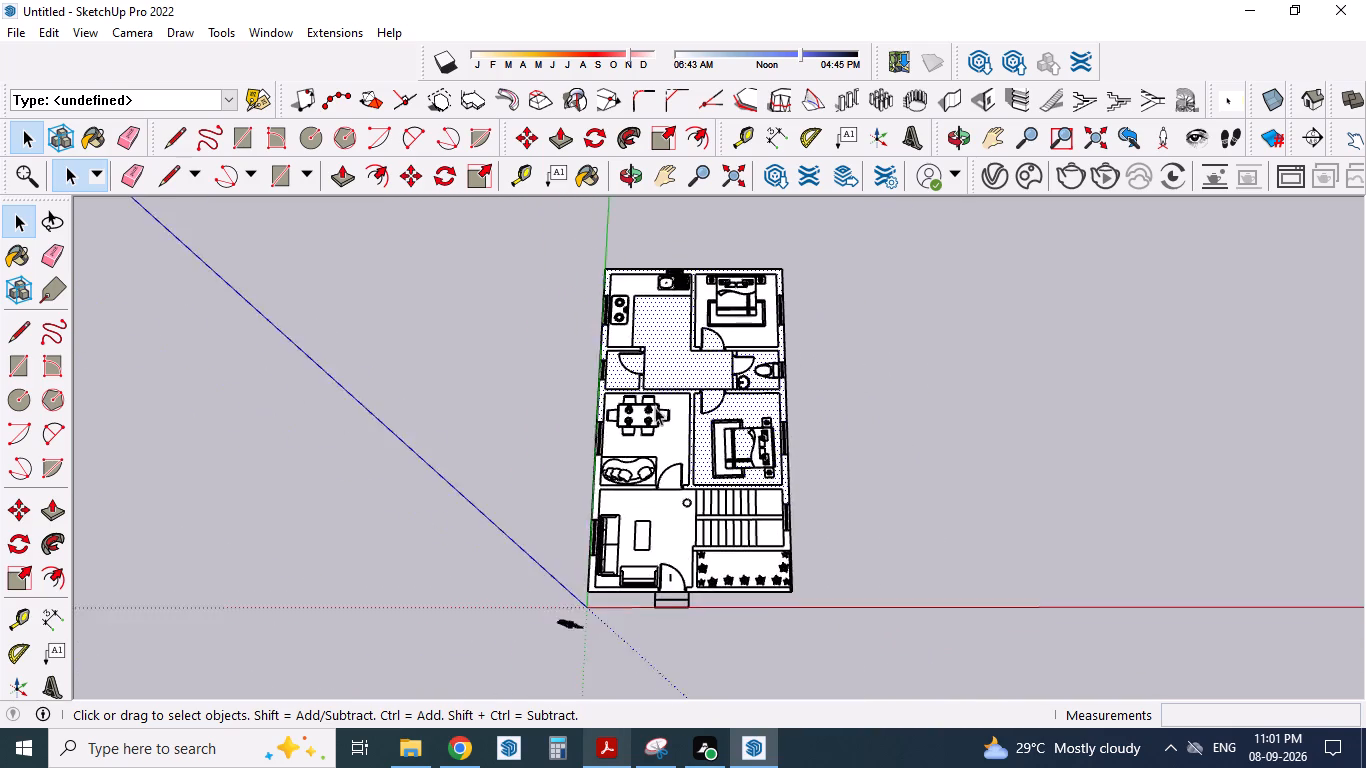
pyautogui.scroll(-1, 654, 499)
pyautogui.moveTo(654, 503); pyautogui.dragTo(653, 576, button='middle')
pyautogui.scroll(5, 674, 391)
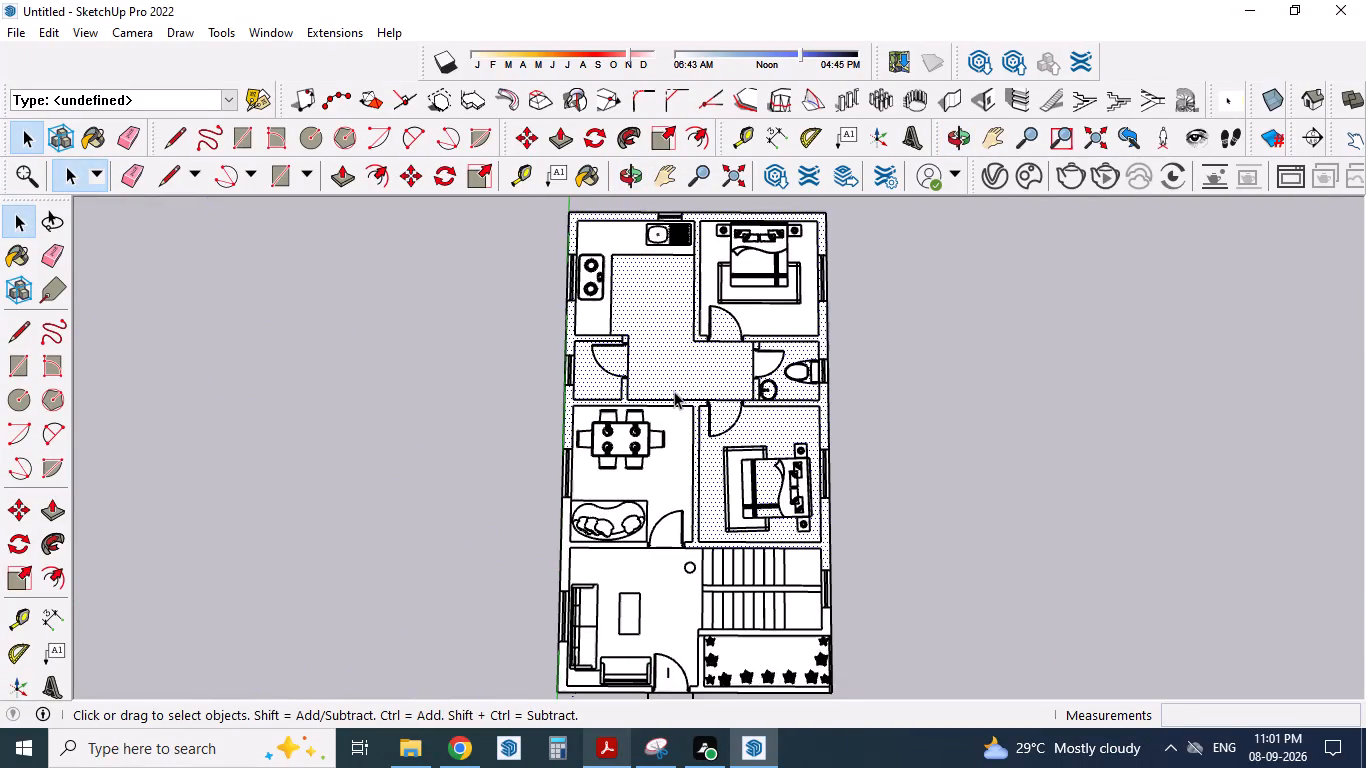
pyautogui.click(693, 463)
pyautogui.click(667, 485)
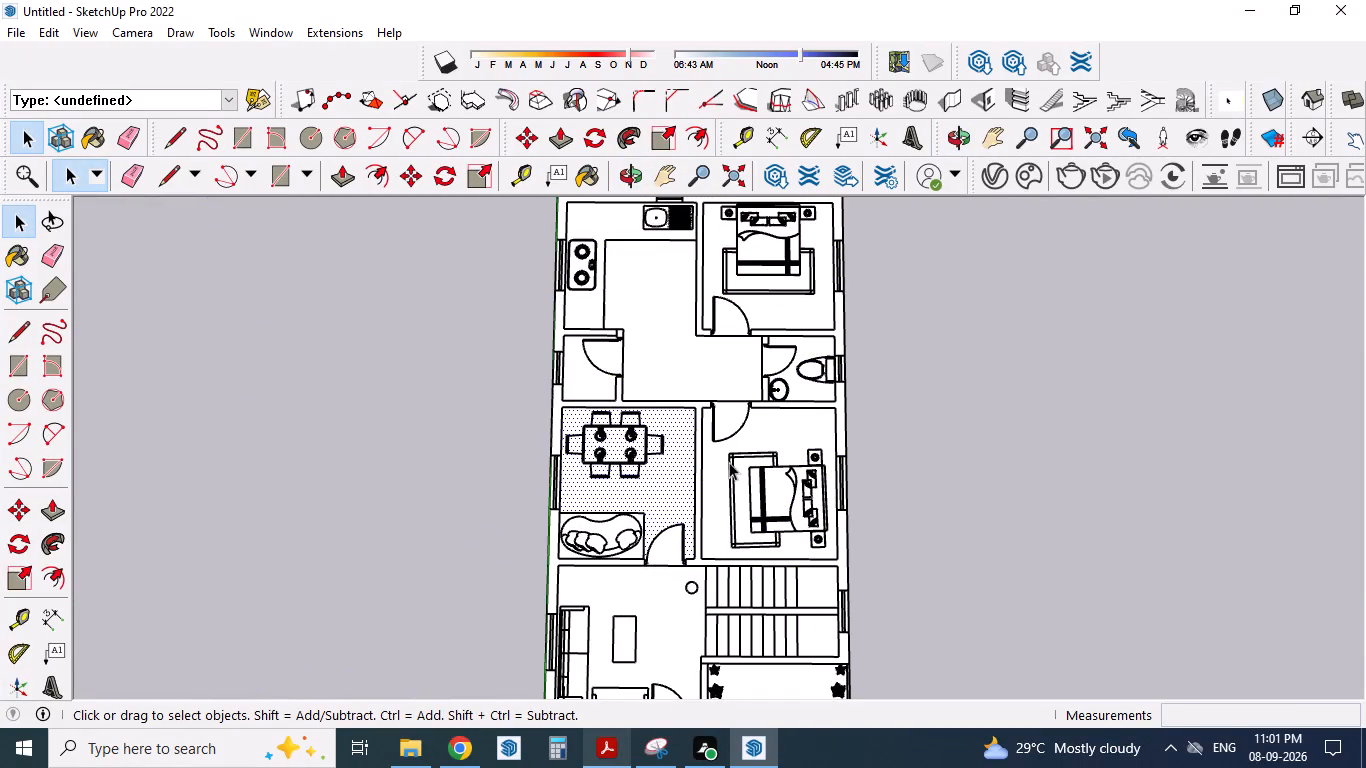
pyautogui.click(718, 466)
pyautogui.scroll(-3, 702, 489)
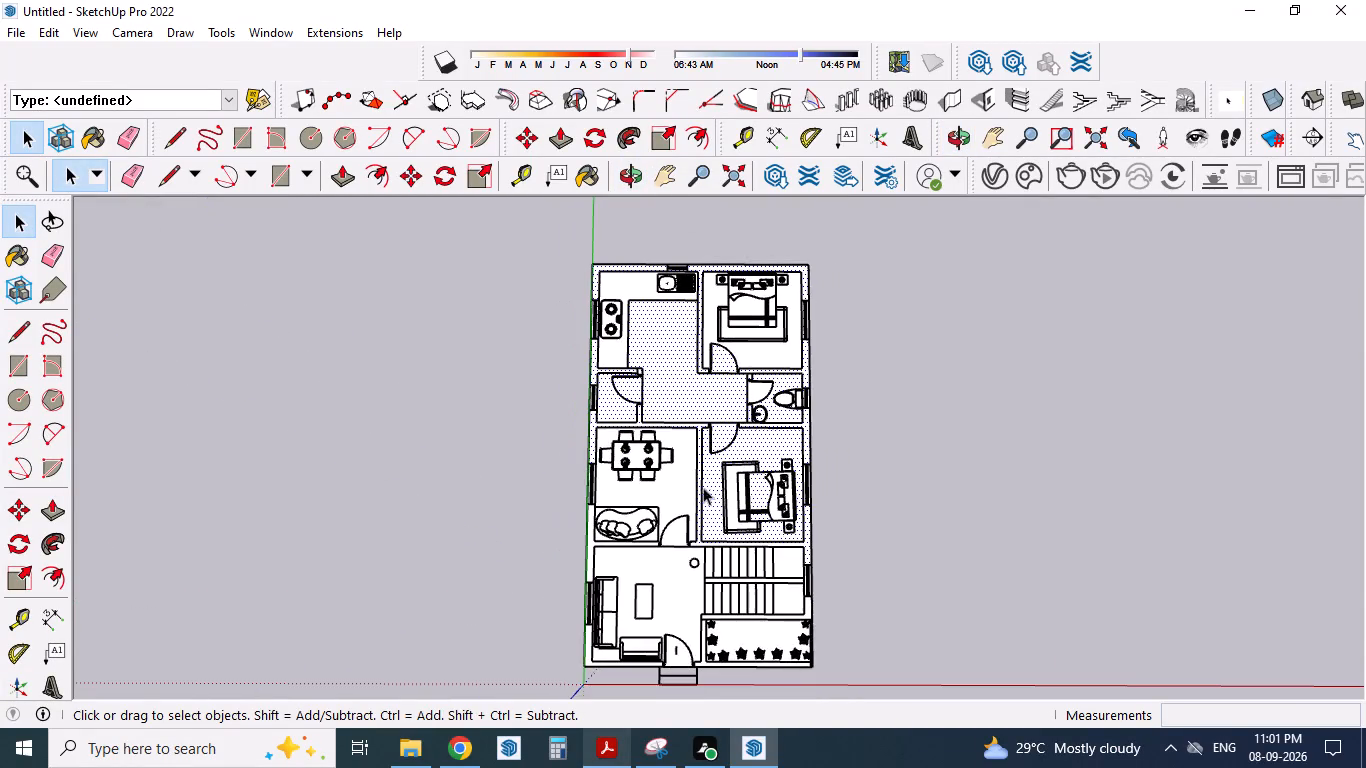
pyautogui.scroll(2, 743, 343)
pyautogui.click(757, 357)
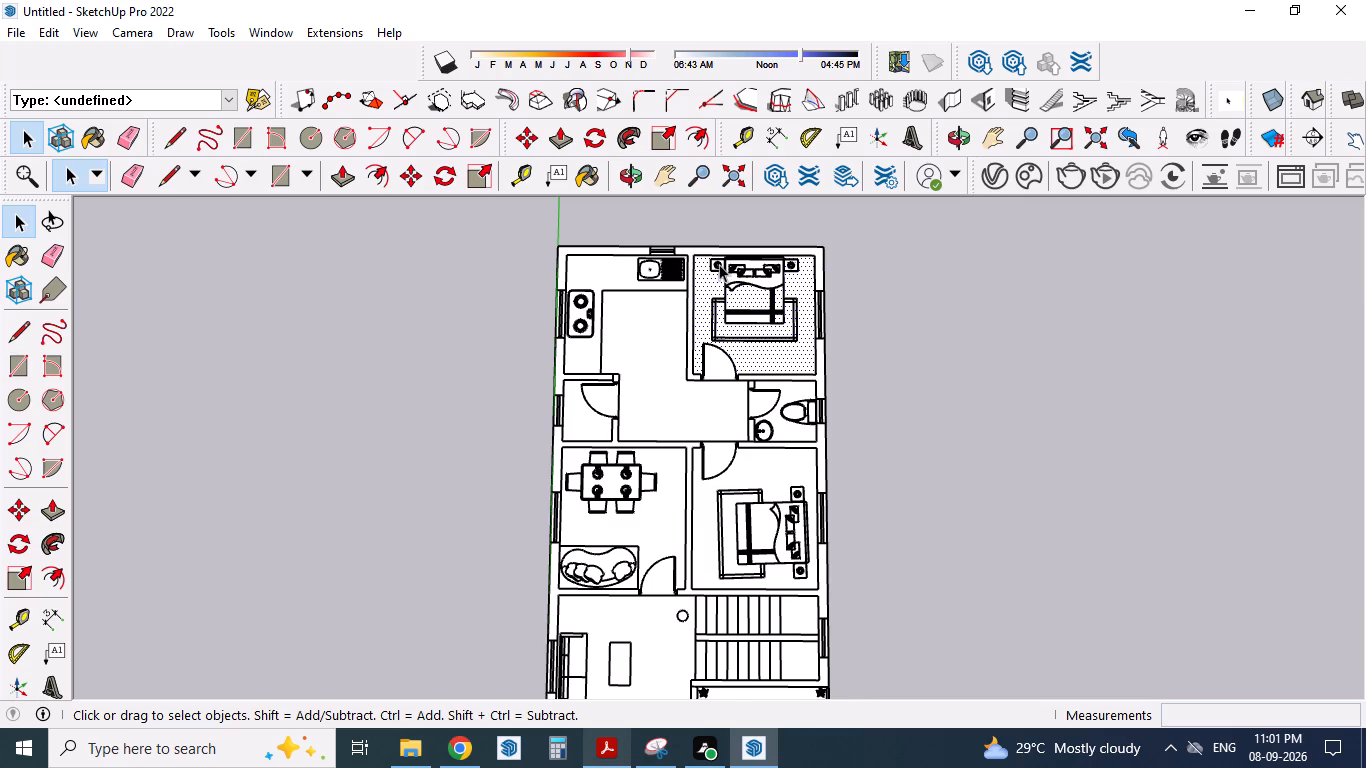
pyautogui.scroll(2, 719, 264)
pyautogui.scroll(-4, 687, 348)
pyautogui.moveTo(585, 536); pyautogui.dragTo(1166, 504, button='middle')
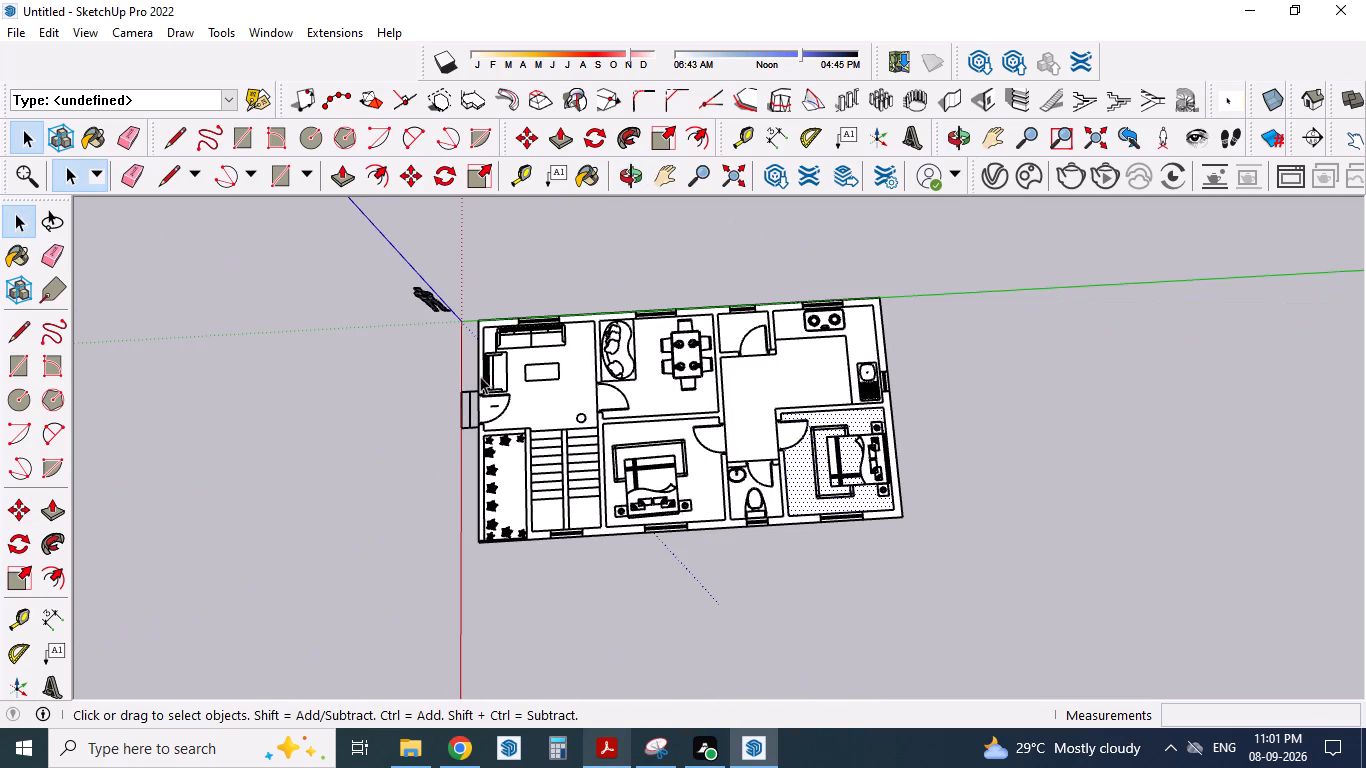
pyautogui.scroll(4, 547, 614)
pyautogui.scroll(8, 530, 510)
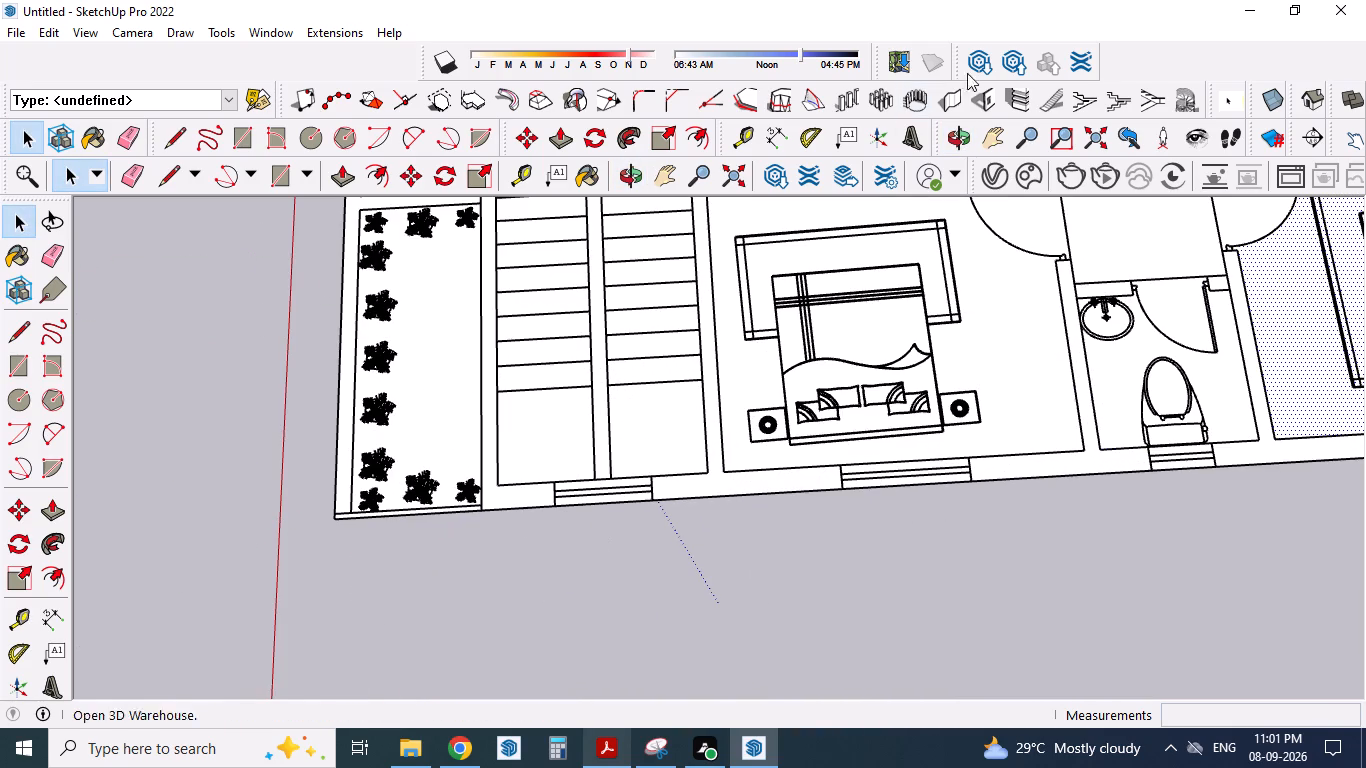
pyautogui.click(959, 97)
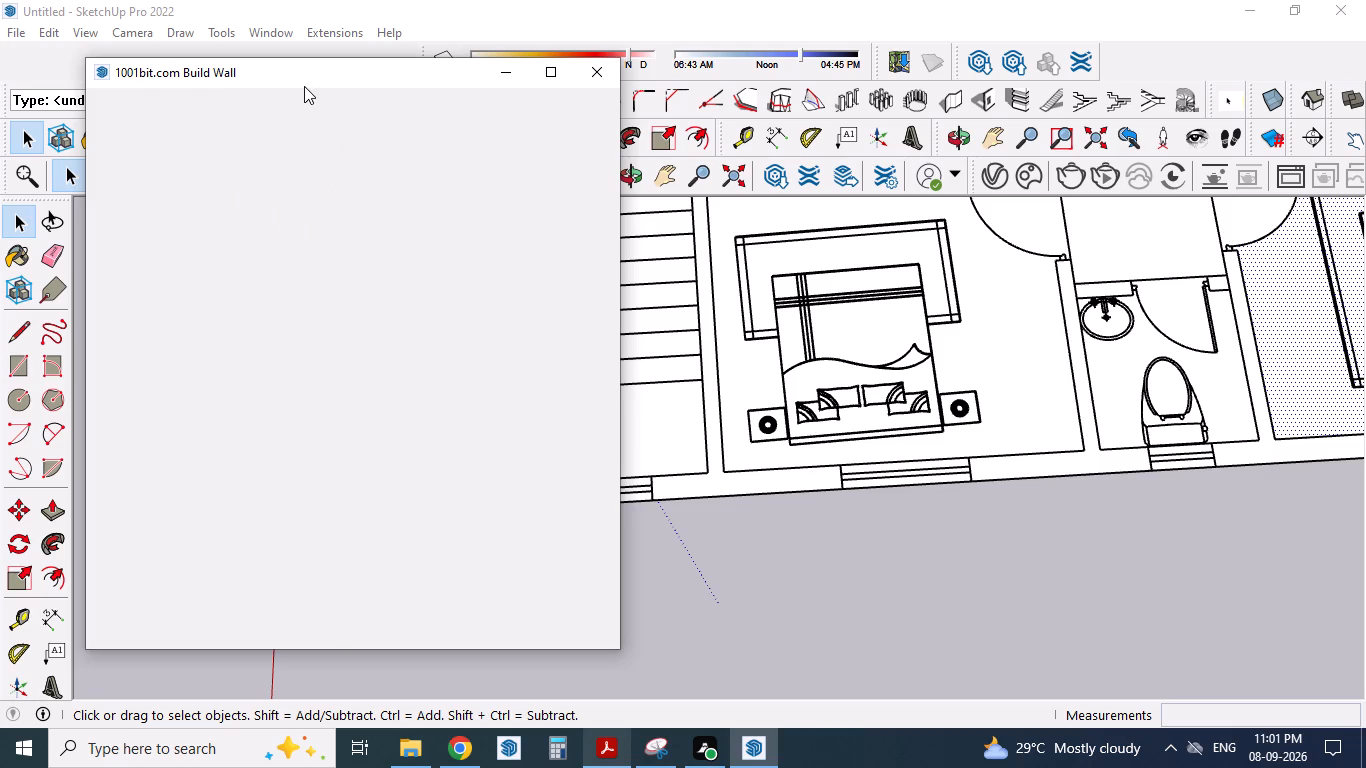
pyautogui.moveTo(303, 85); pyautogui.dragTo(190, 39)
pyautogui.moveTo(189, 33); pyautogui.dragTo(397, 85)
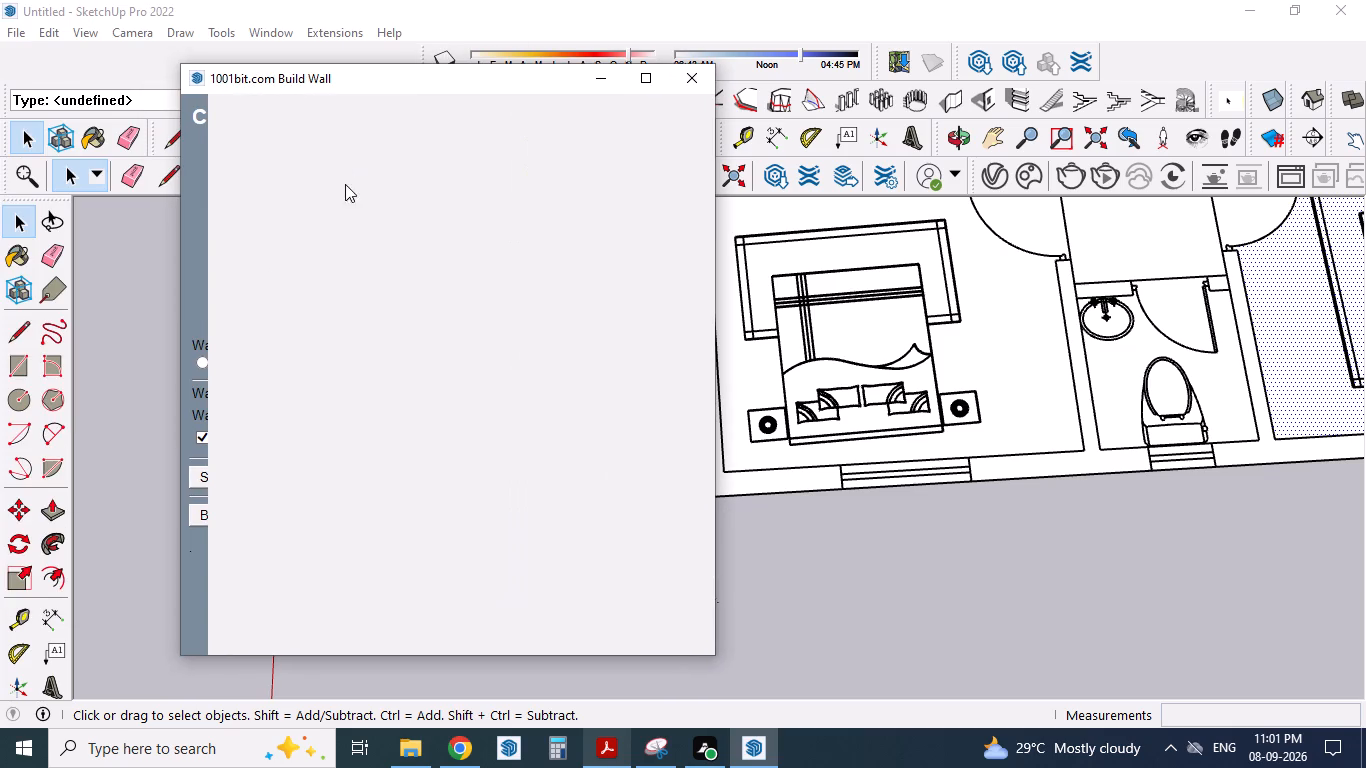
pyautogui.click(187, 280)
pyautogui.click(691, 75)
# Configure the 1001bit vertical wall with 9" thickness, 10' height and right alignment, built as a group.
pyautogui.scroll(-1, 364, 382)
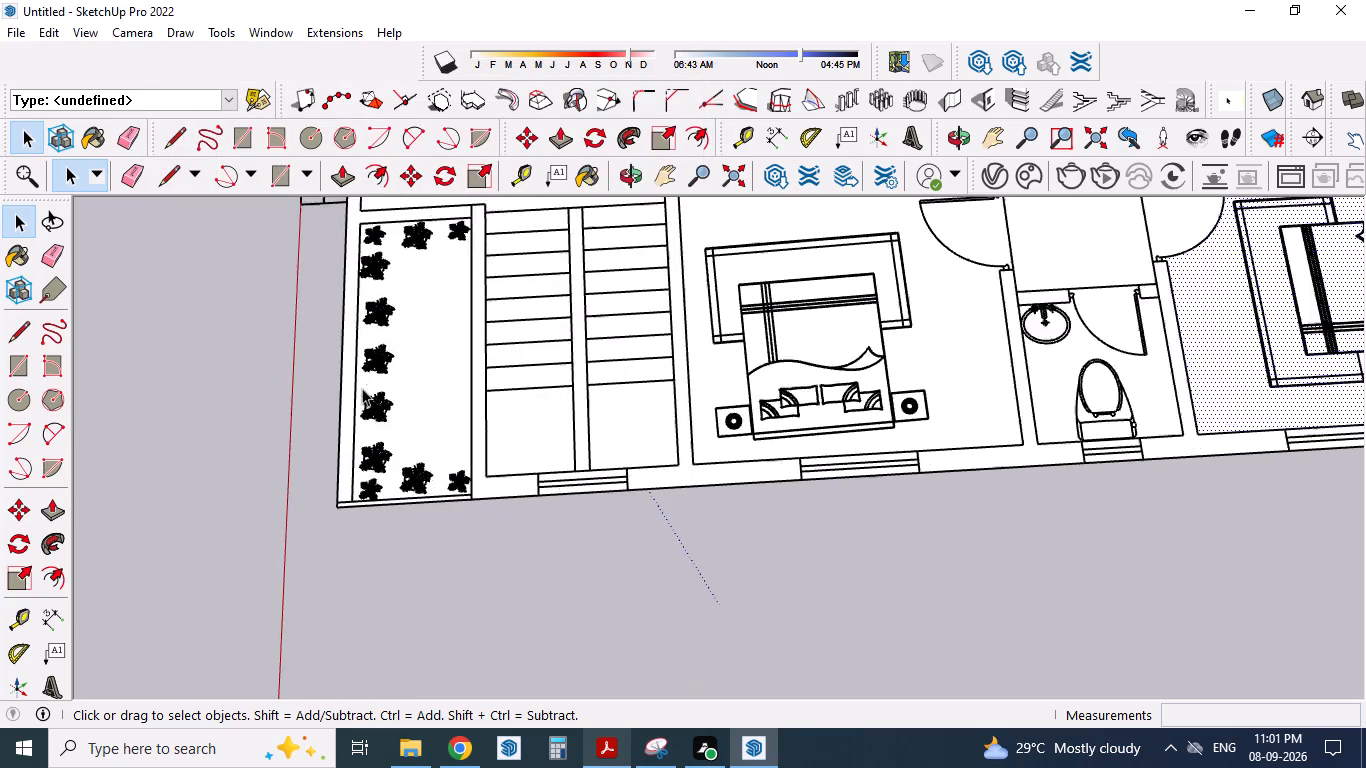
pyautogui.scroll(-6, 362, 388)
pyautogui.click(954, 104)
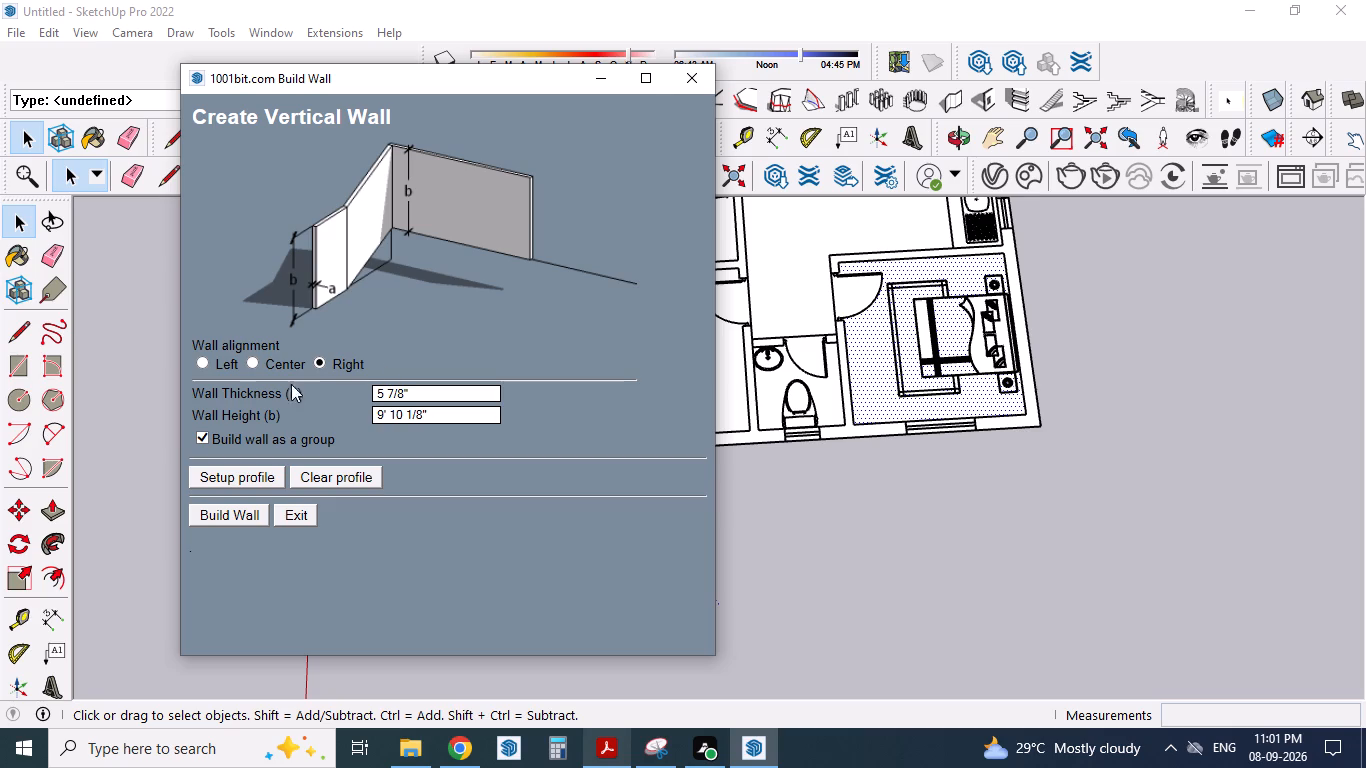
pyautogui.moveTo(451, 391); pyautogui.dragTo(267, 393)
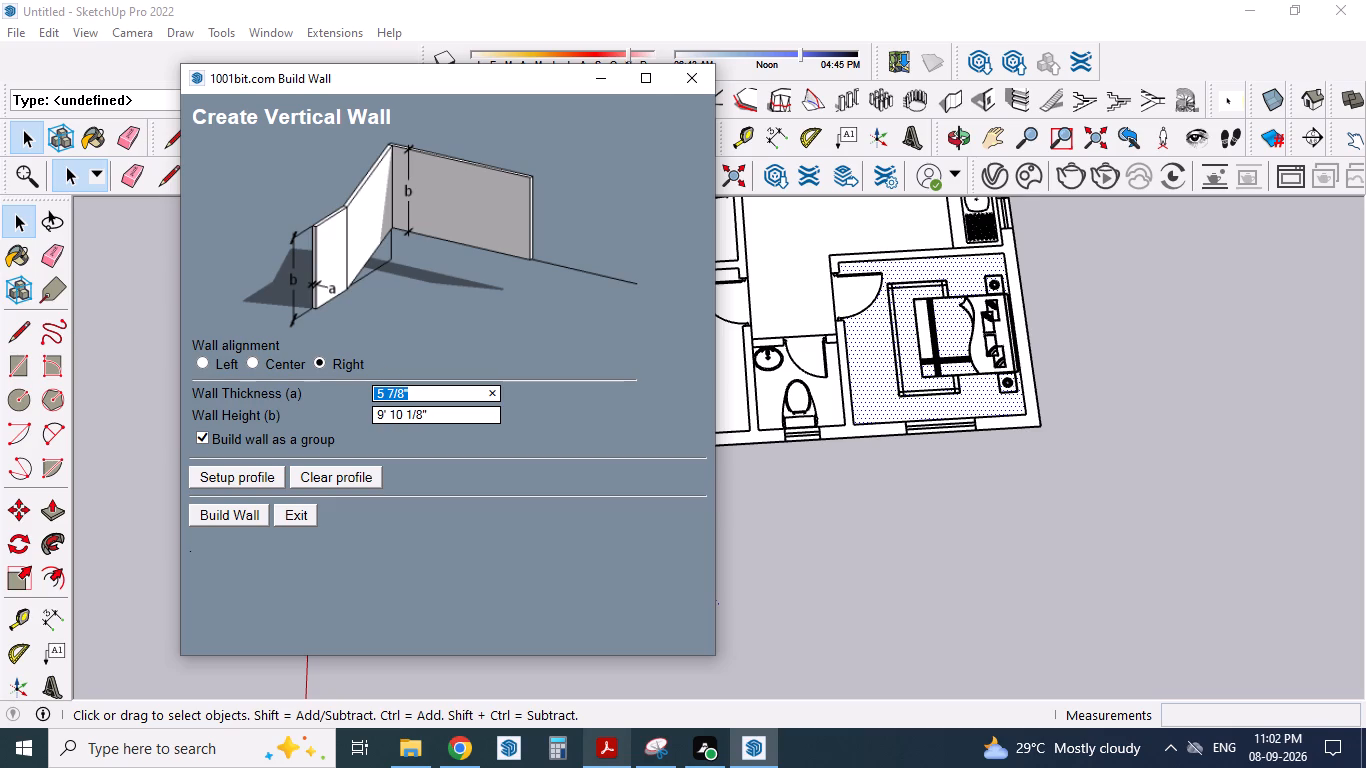
pyautogui.press('9')
pyautogui.hotkey('shift', '"')
pyautogui.moveTo(428, 411); pyautogui.dragTo(264, 391)
pyautogui.write("10'")
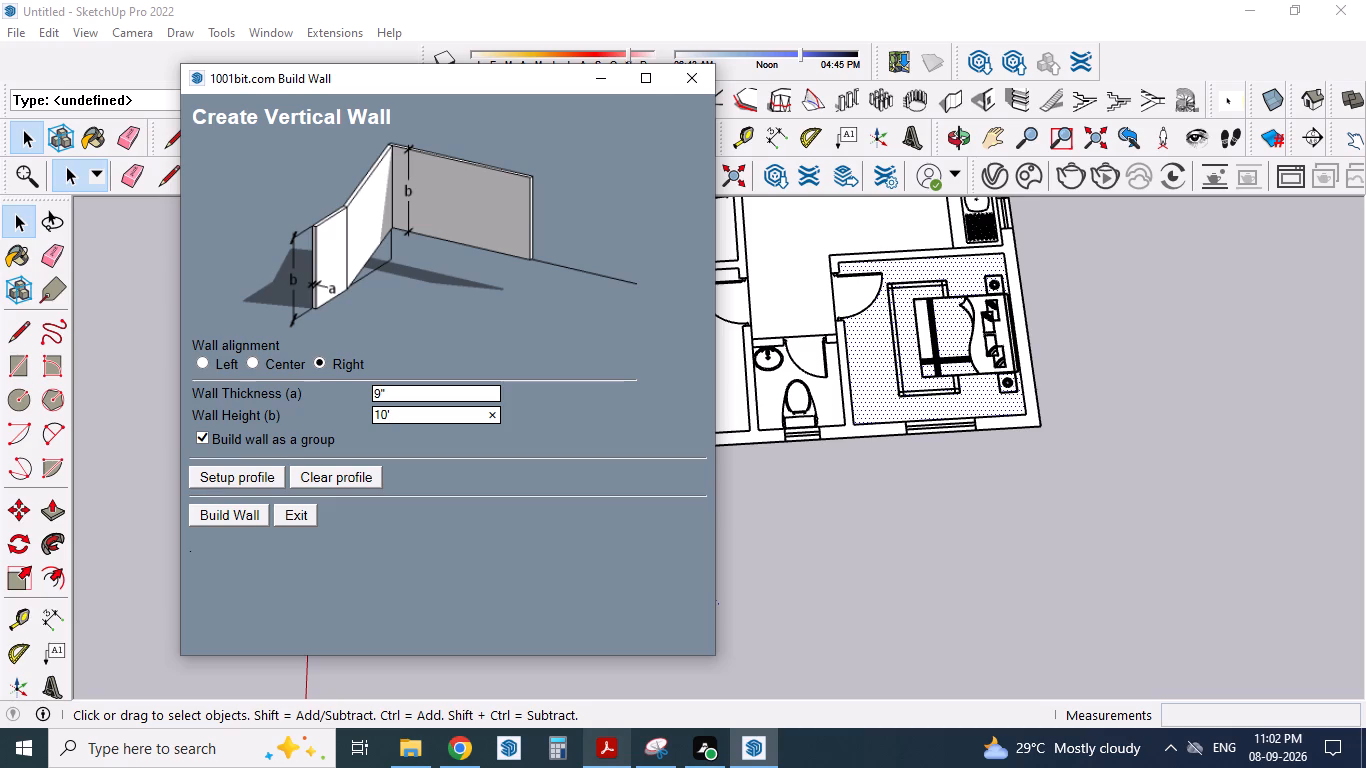
pyautogui.click(205, 362)
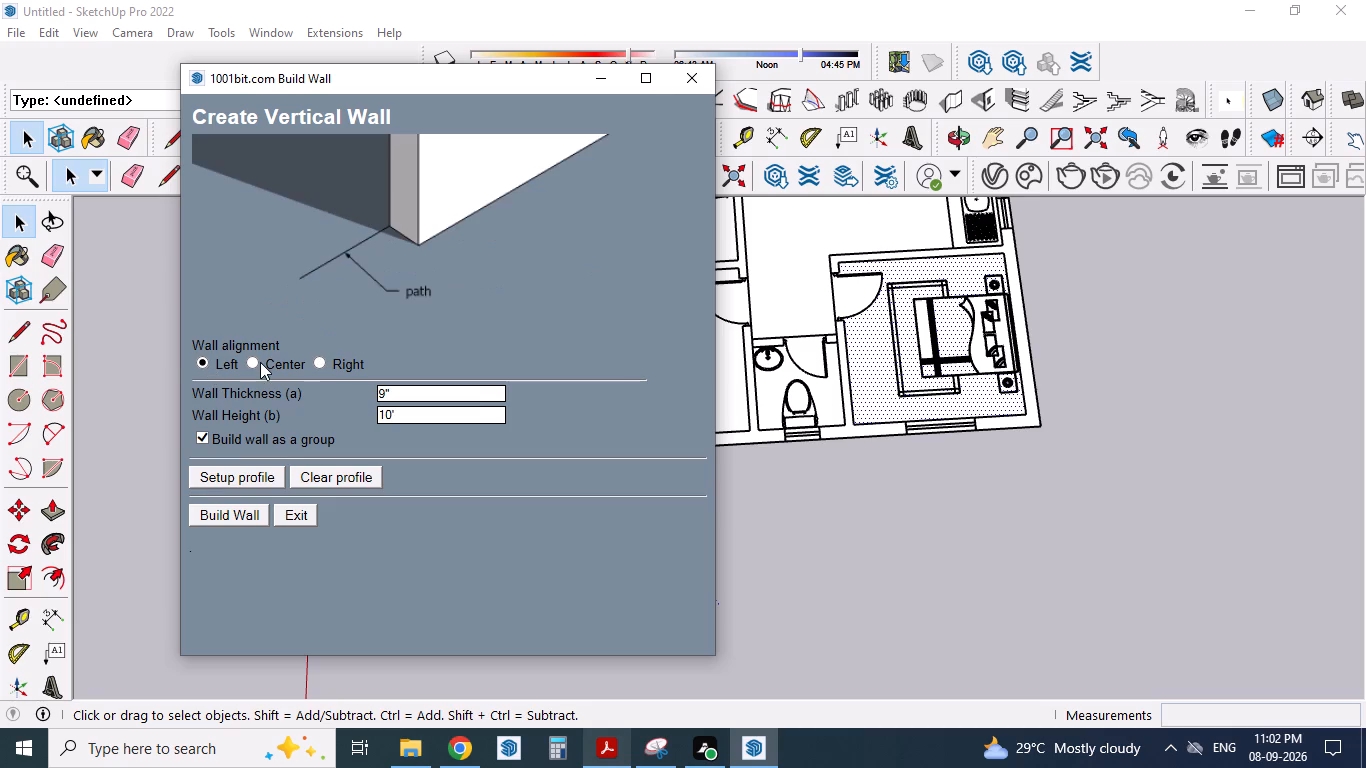
pyautogui.click(322, 361)
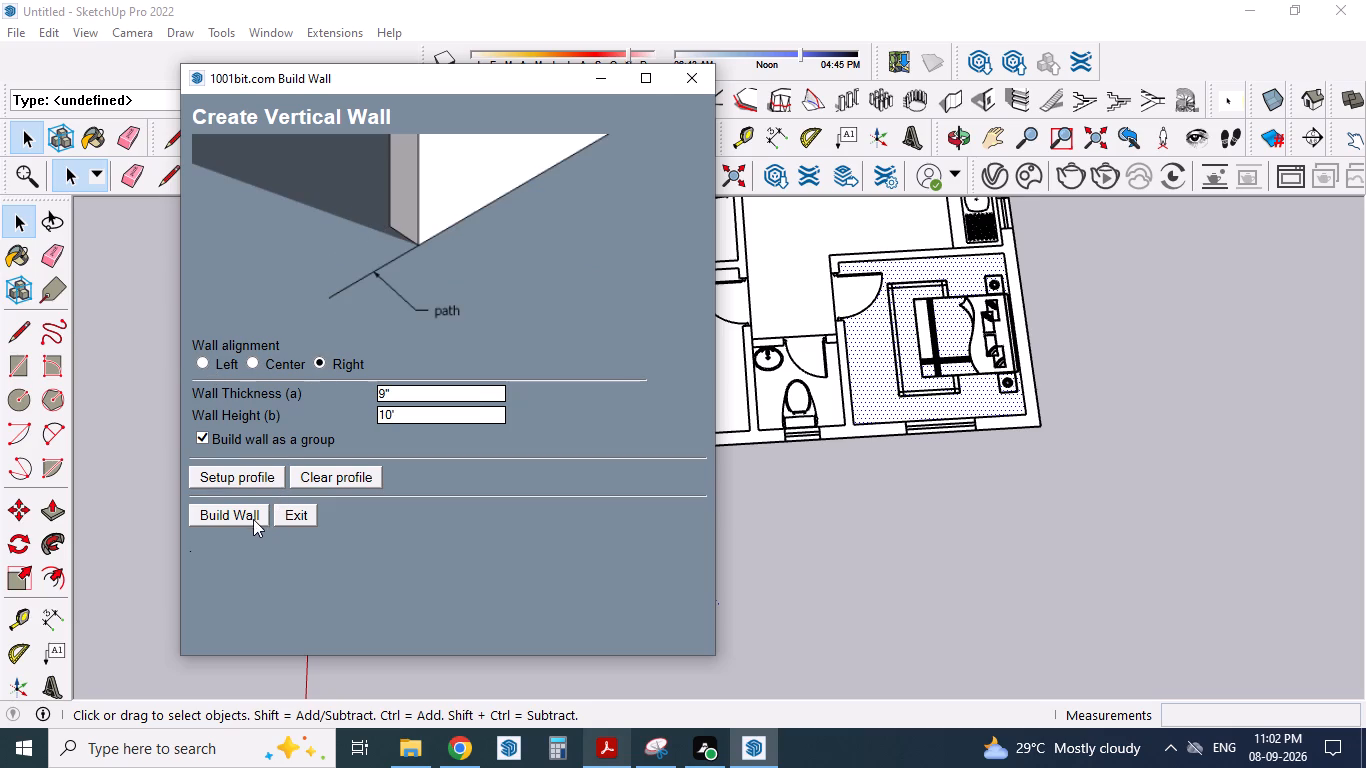
# Build the first outer wall segment, about 2' 3" long, from the planting strip's inner edge to the staircase window.
pyautogui.click(236, 516)
pyautogui.scroll(7, 445, 453)
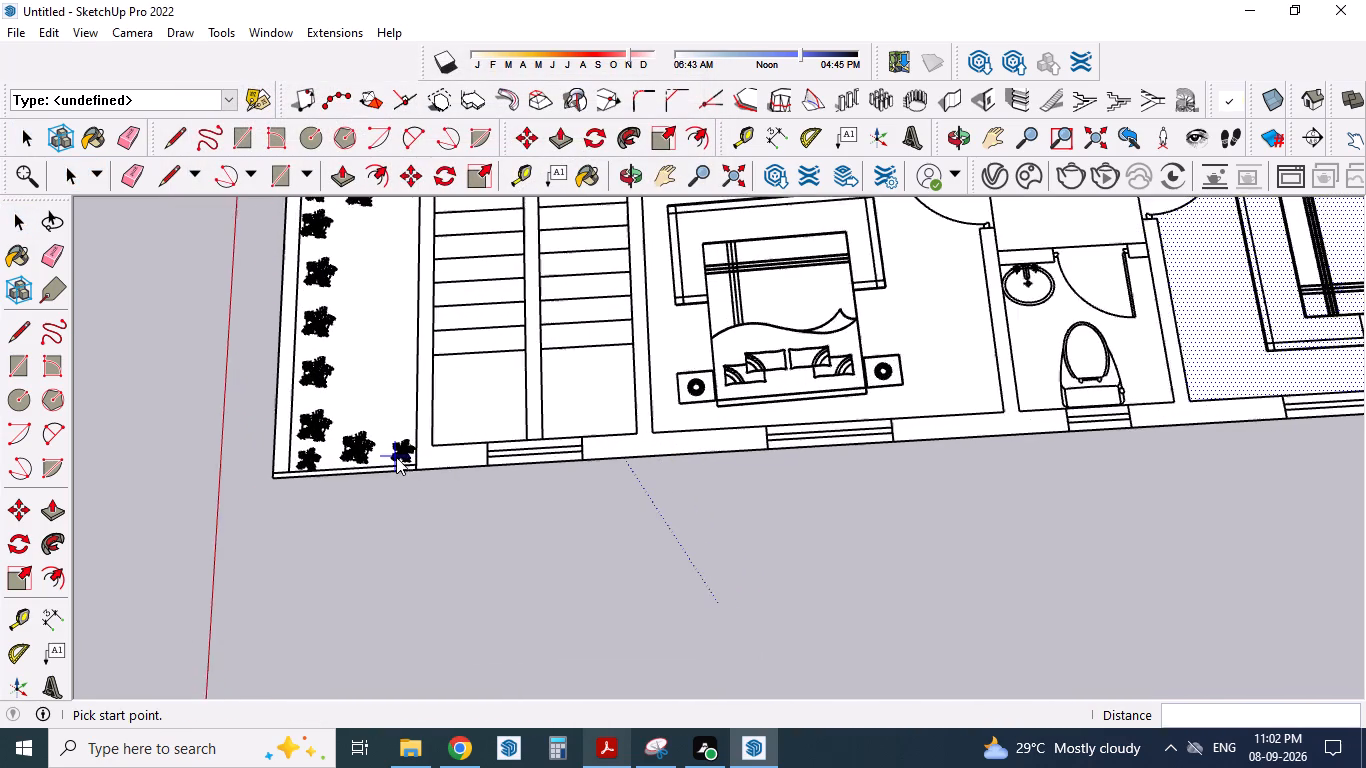
pyautogui.click(418, 470)
pyautogui.doubleClick(496, 469)
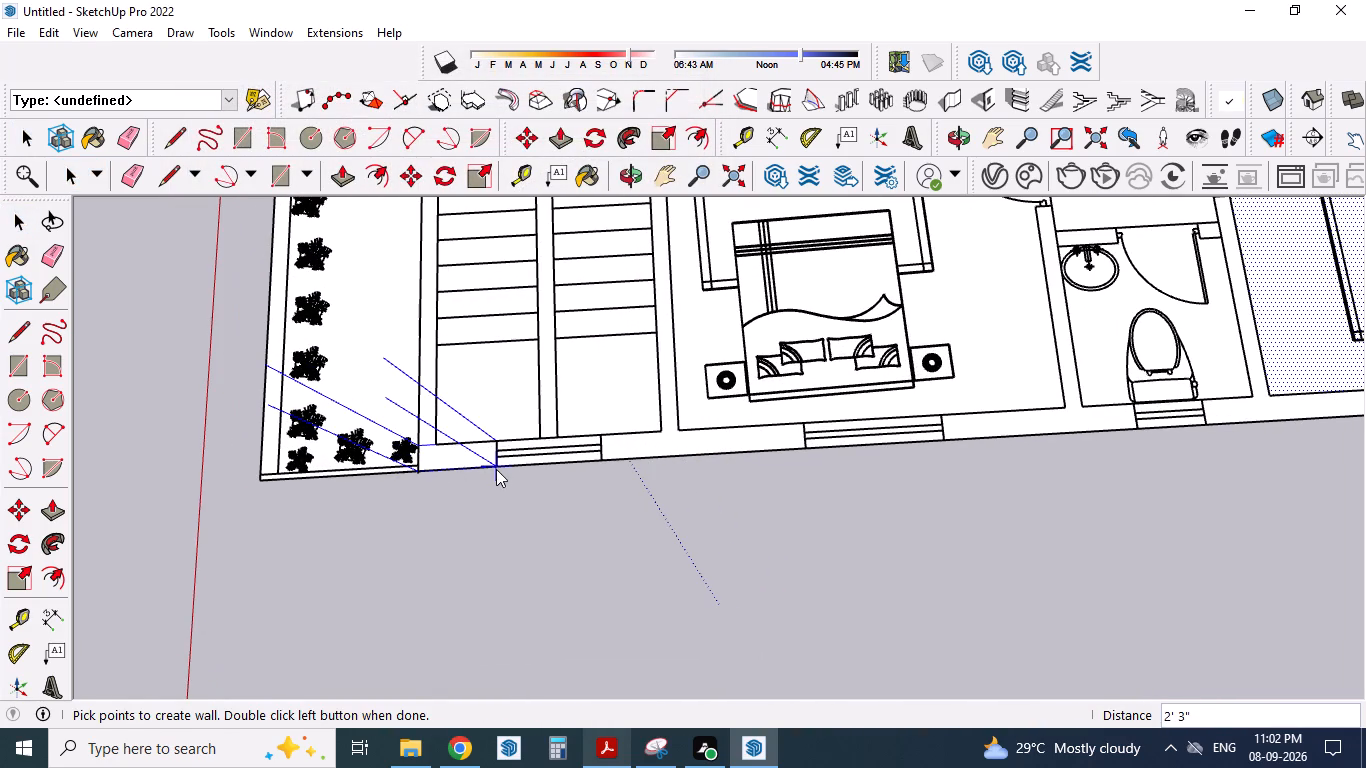
# Build a 9" thick, 10' high outer wall segment from the staircase window to the window of the adjacent bedroom.
pyautogui.scroll(-2, 478, 450)
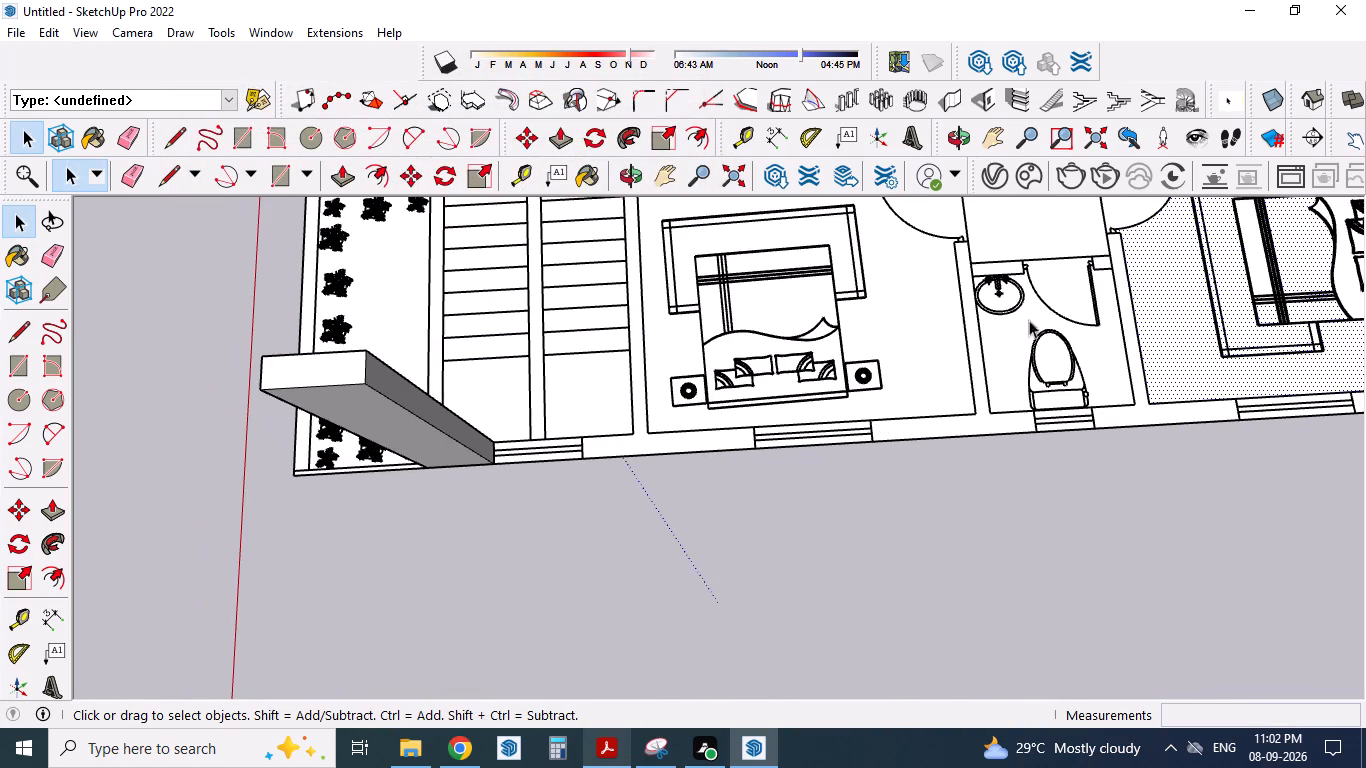
pyautogui.click(946, 98)
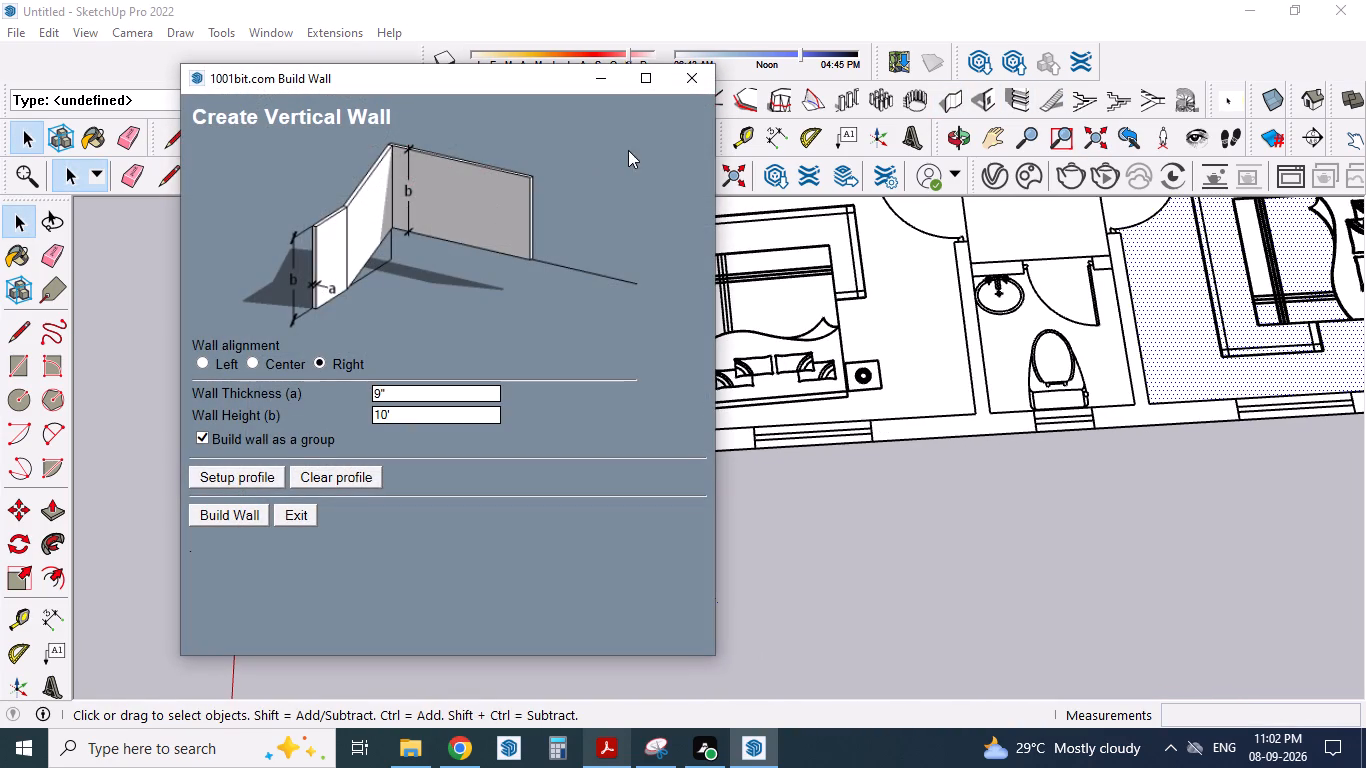
pyautogui.click(214, 514)
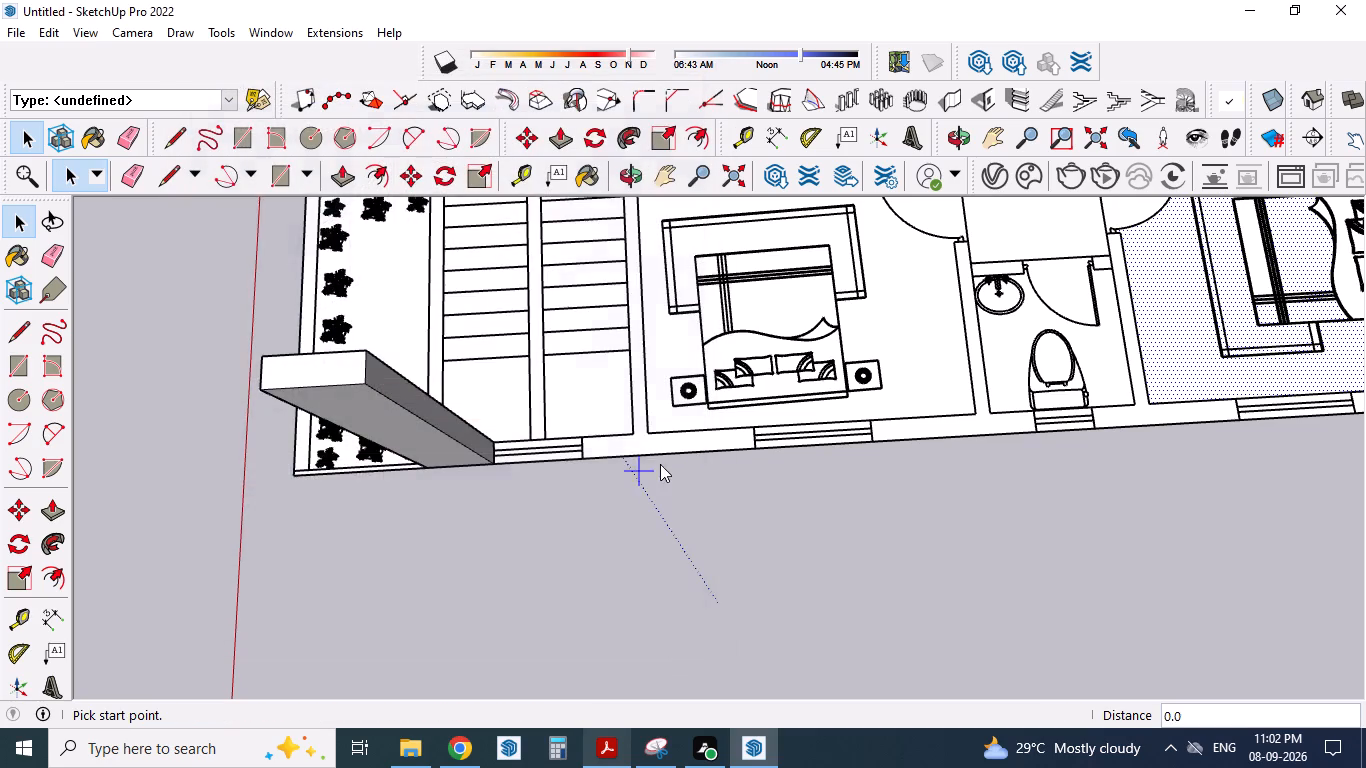
pyautogui.scroll(3, 617, 453)
pyautogui.click(570, 459)
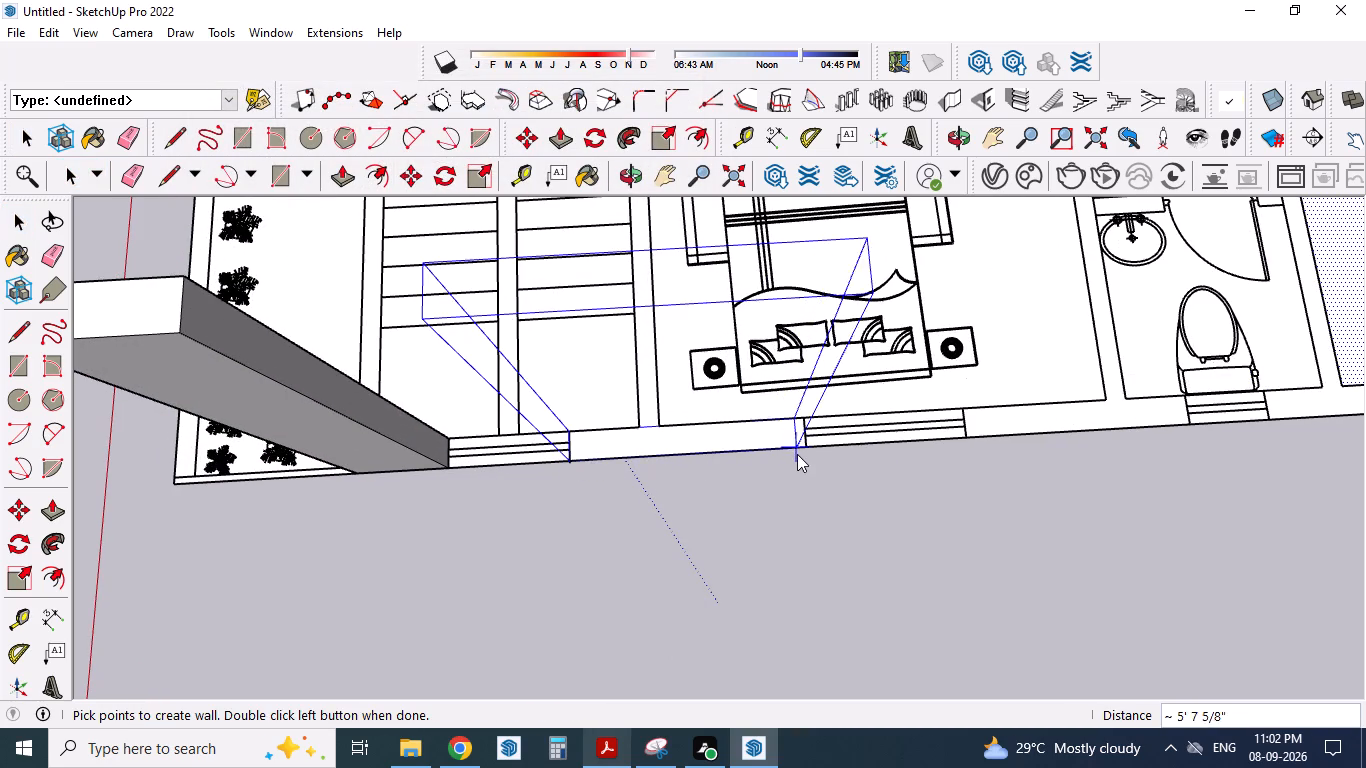
pyautogui.doubleClick(800, 452)
# Build a 9" thick, 10' high outer wall segment between the window of the bedroom beside the stairs and the toilet window.
pyautogui.scroll(-8, 236, 457)
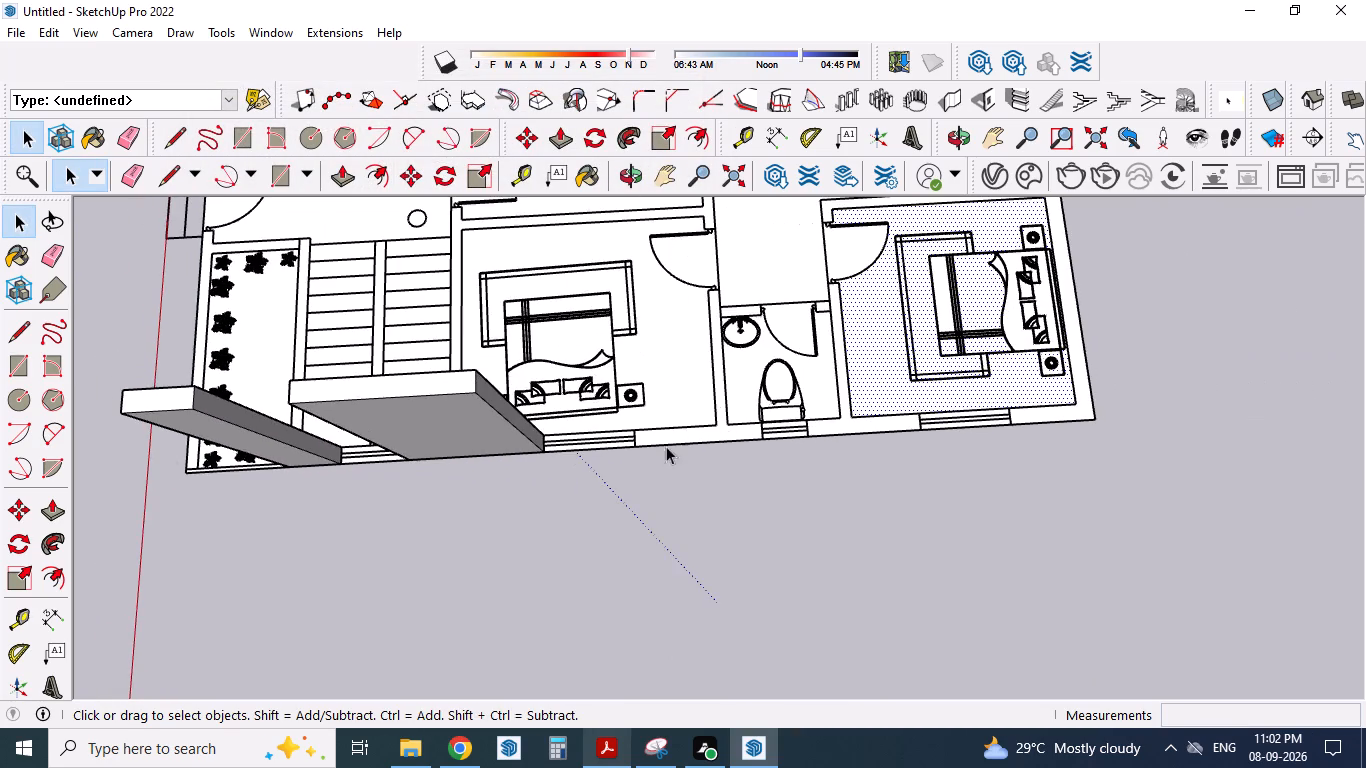
pyautogui.scroll(3, 729, 446)
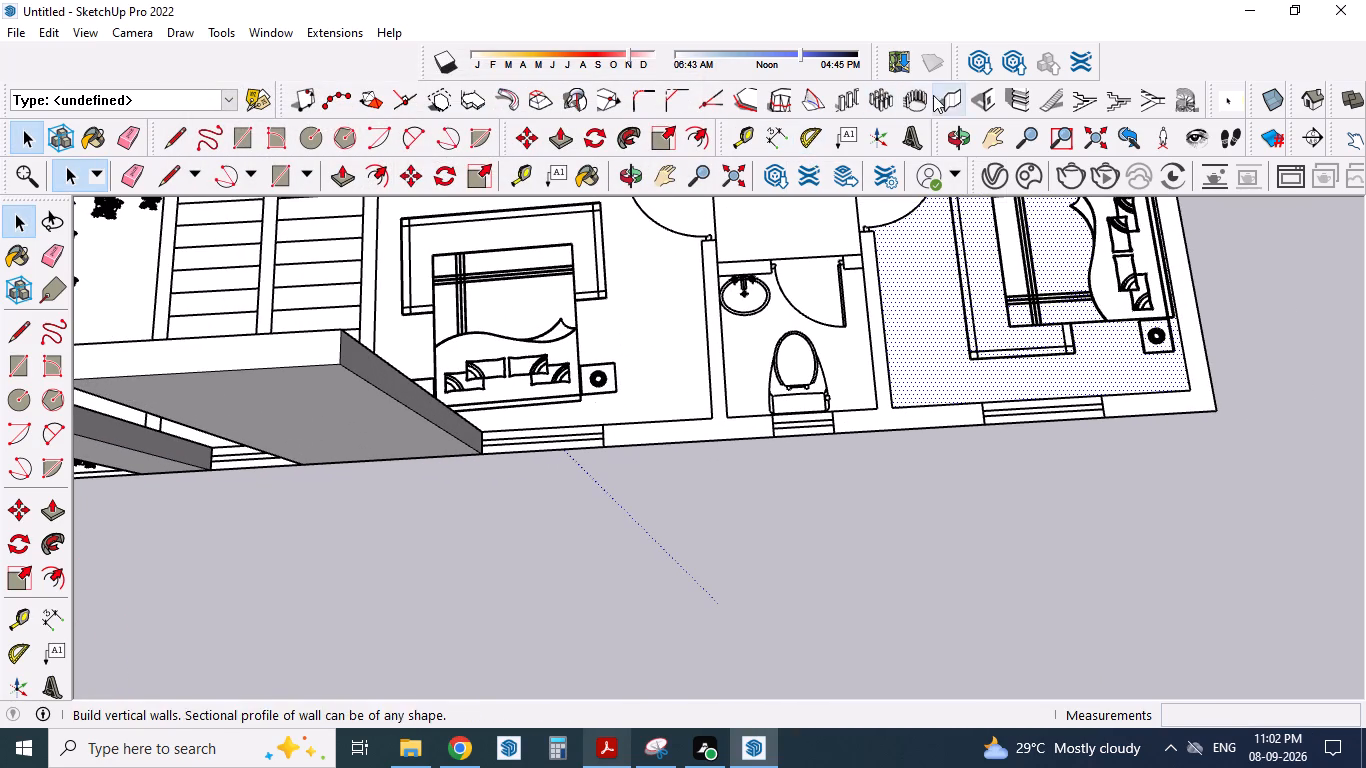
pyautogui.click(940, 100)
pyautogui.click(237, 496)
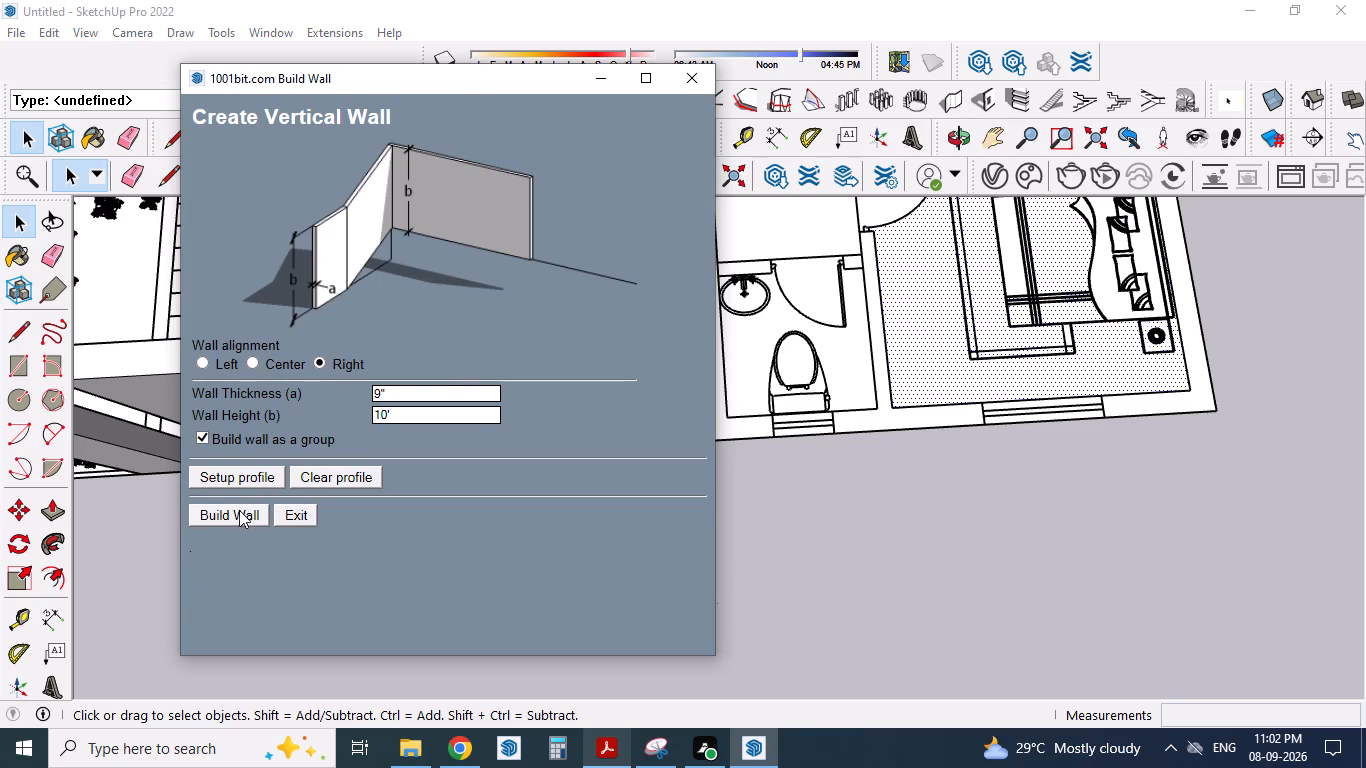
pyautogui.click(239, 510)
pyautogui.click(609, 445)
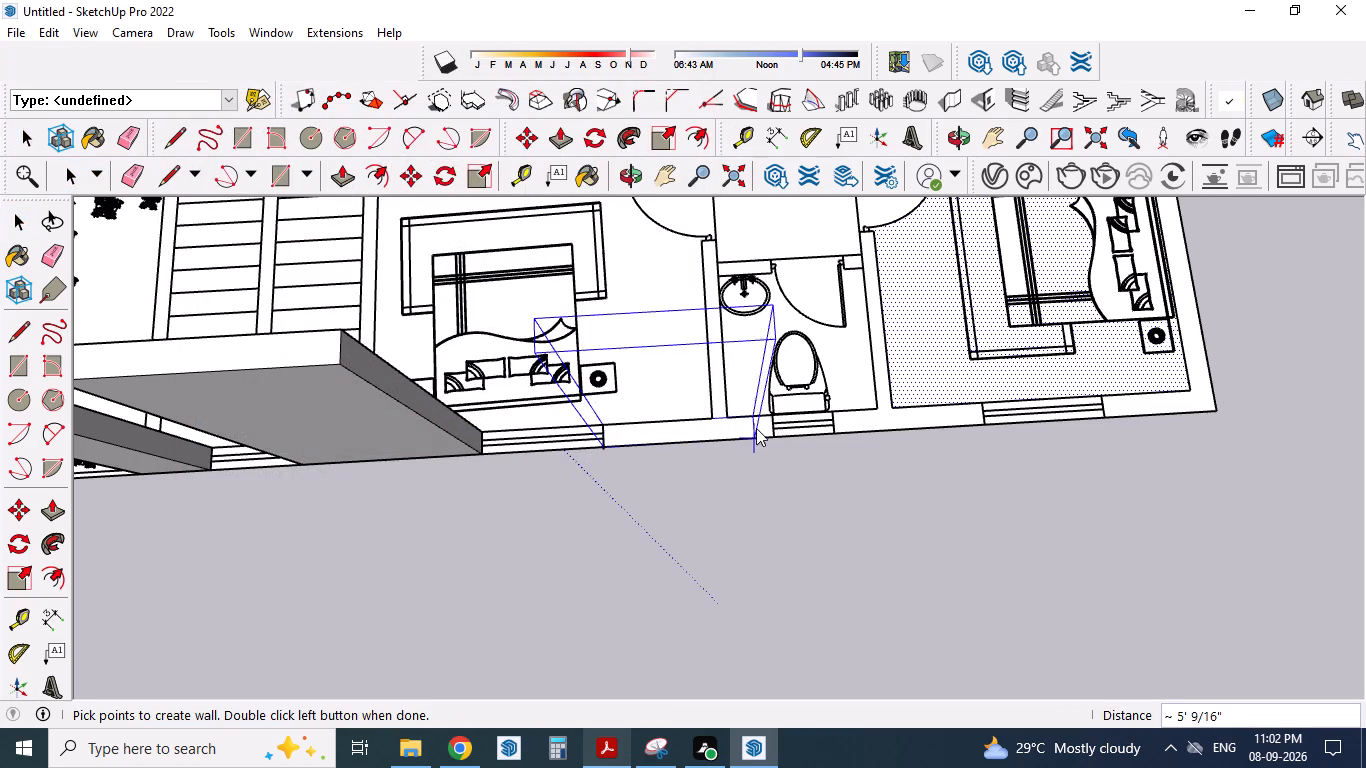
pyautogui.doubleClick(772, 435)
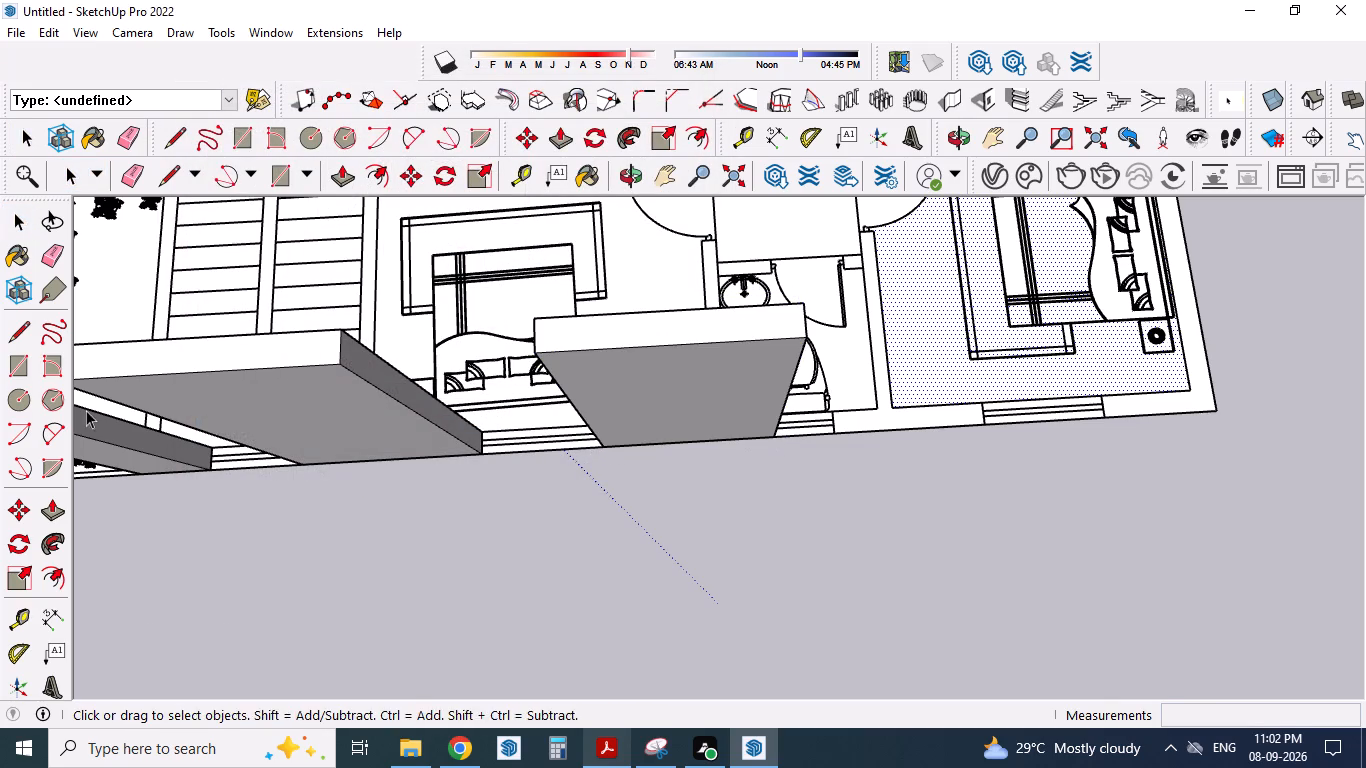
# Build a 10' high outer wall segment, 5' long, from the toilet window to the window of the kitchen-end bedroom.
pyautogui.scroll(-6, 69, 413)
pyautogui.scroll(-5, 386, 527)
pyautogui.scroll(8, 842, 454)
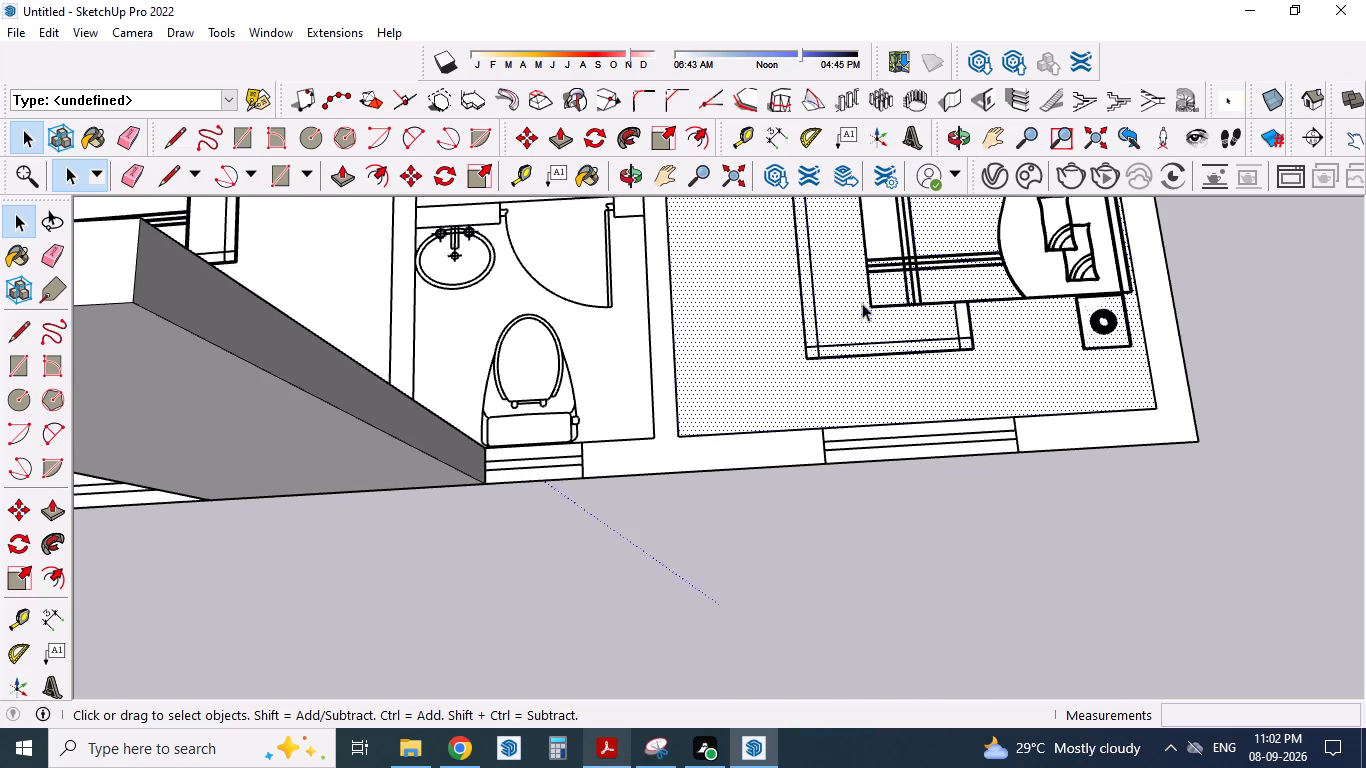
pyautogui.click(960, 104)
pyautogui.click(259, 518)
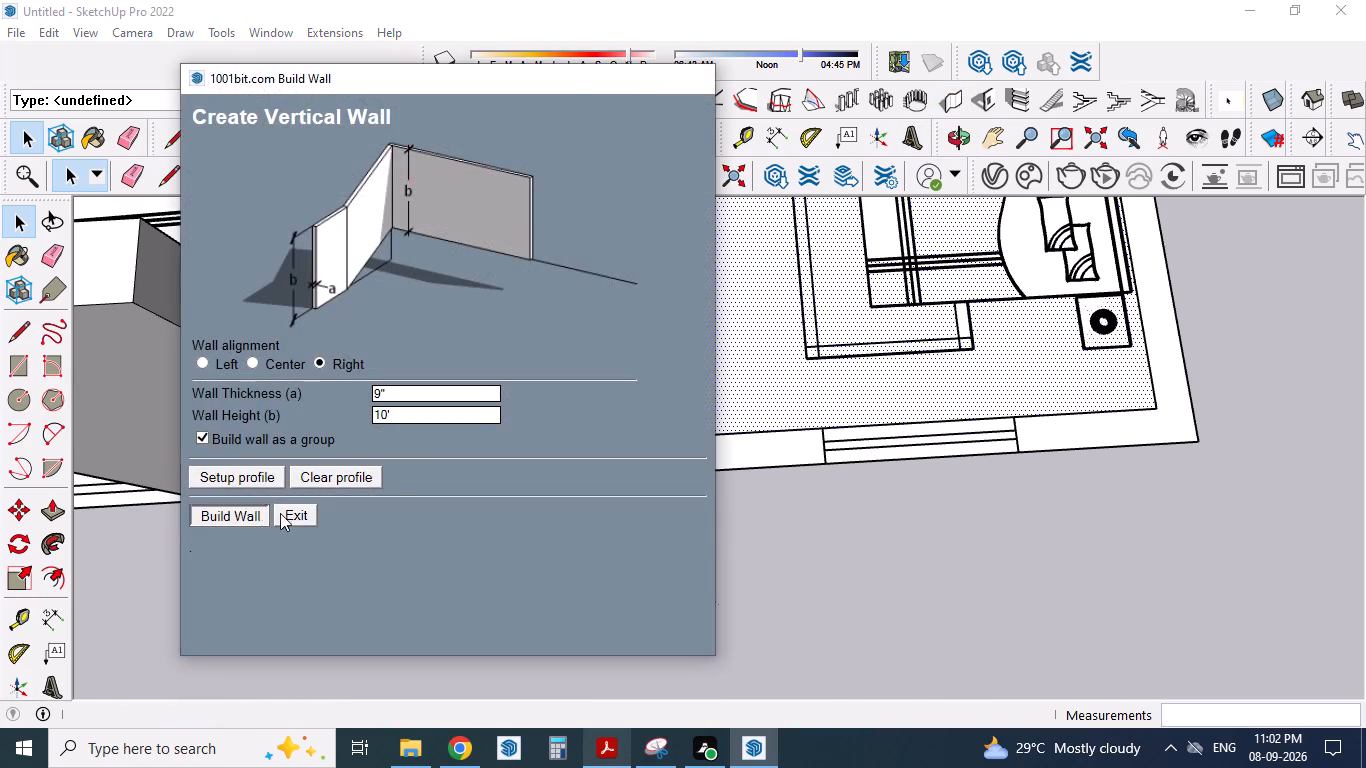
pyautogui.click(589, 479)
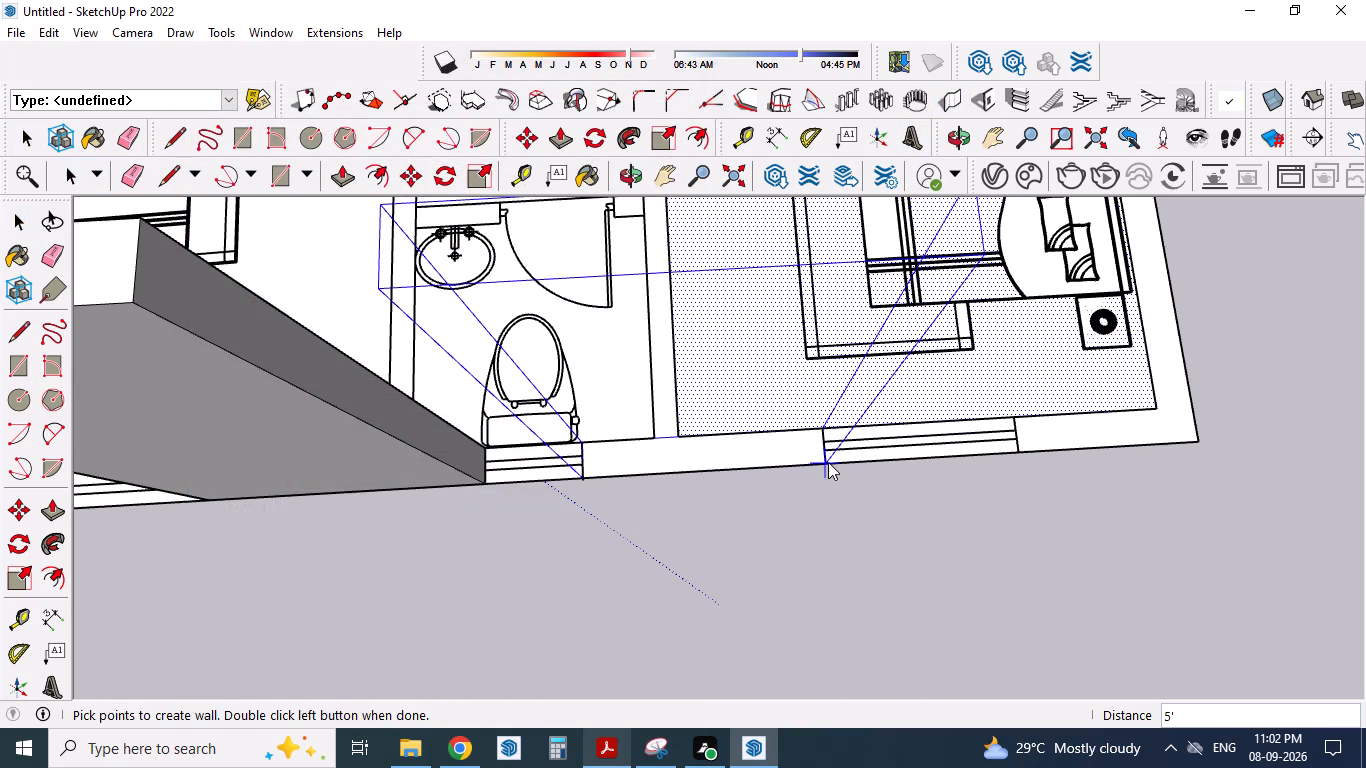
pyautogui.doubleClick(828, 461)
# Build an L-shaped 10' high wall from the kitchen-end bedroom's window around the outer corner, running about 12' 4" to the sink window.
pyautogui.scroll(-9, 356, 520)
pyautogui.scroll(3, 817, 460)
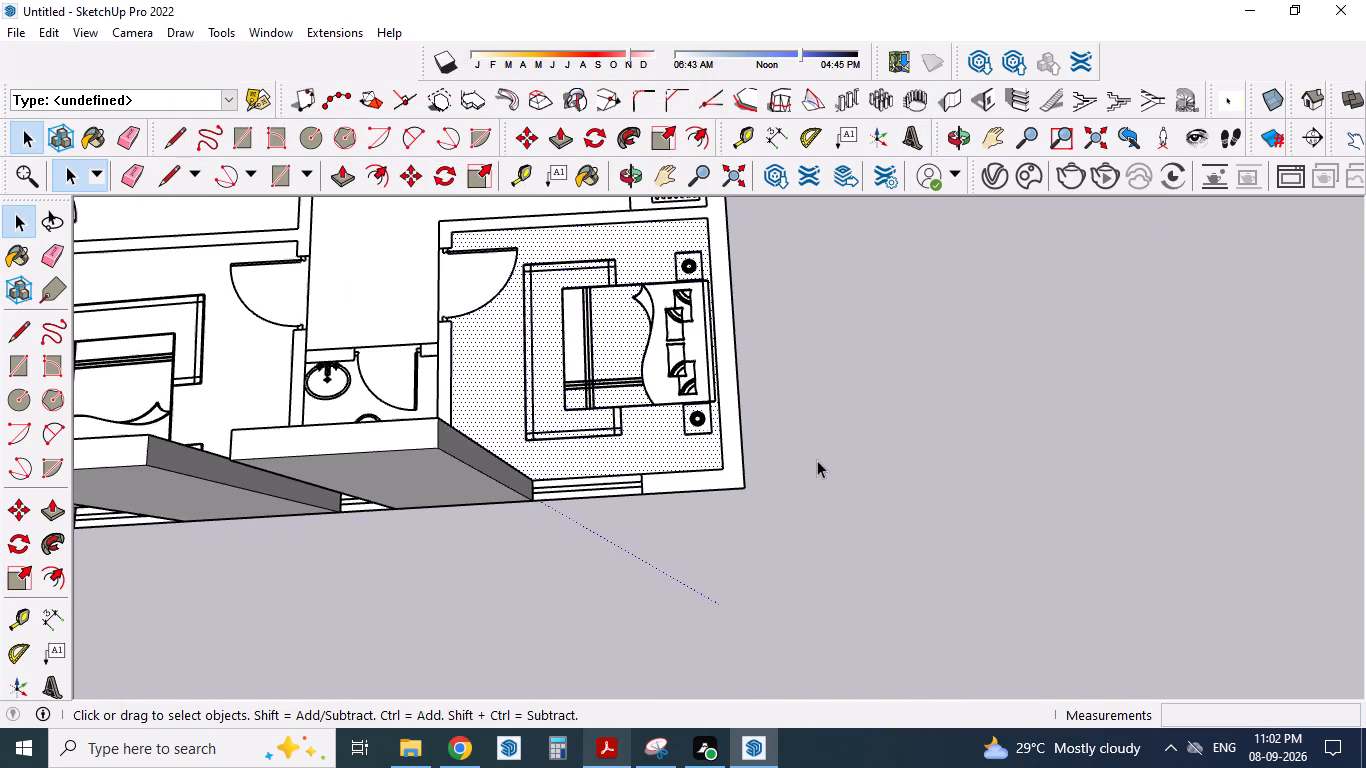
pyautogui.click(955, 104)
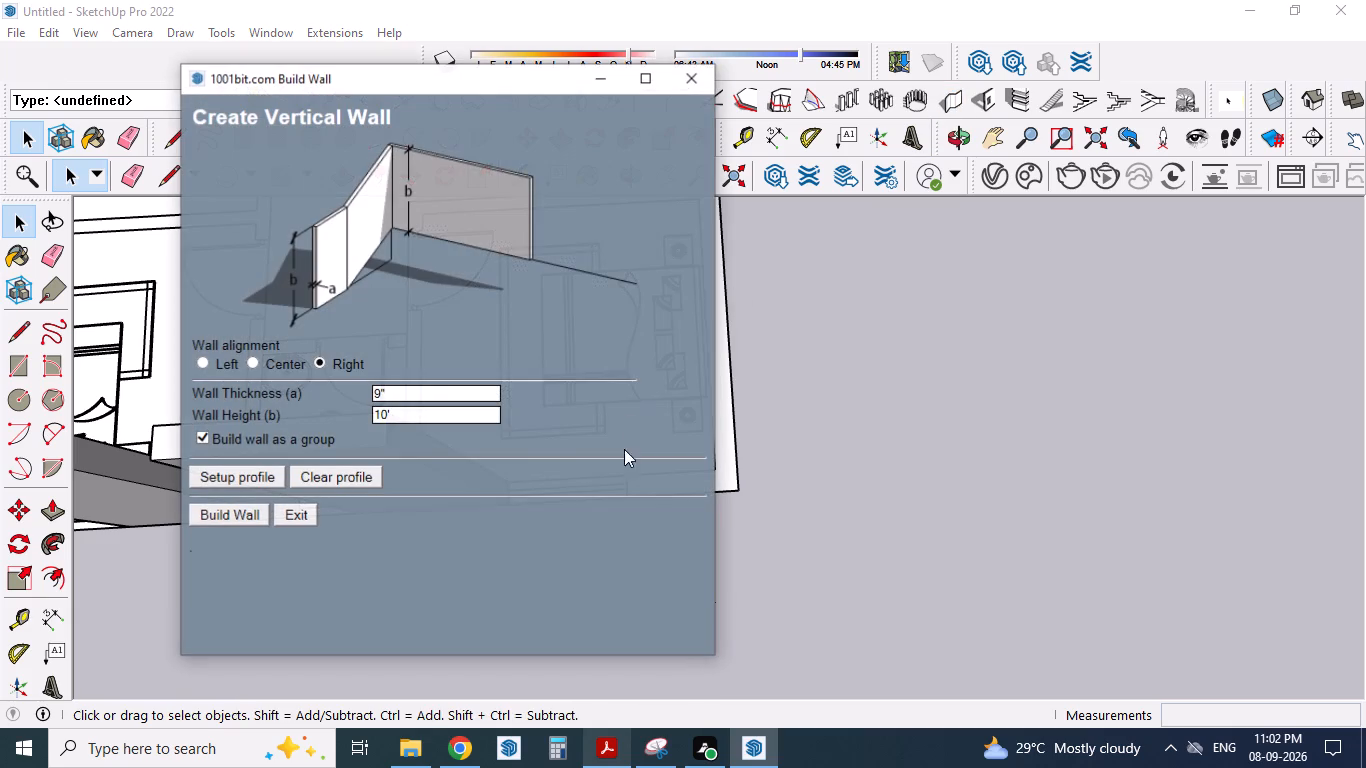
pyautogui.click(246, 518)
pyautogui.scroll(3, 603, 478)
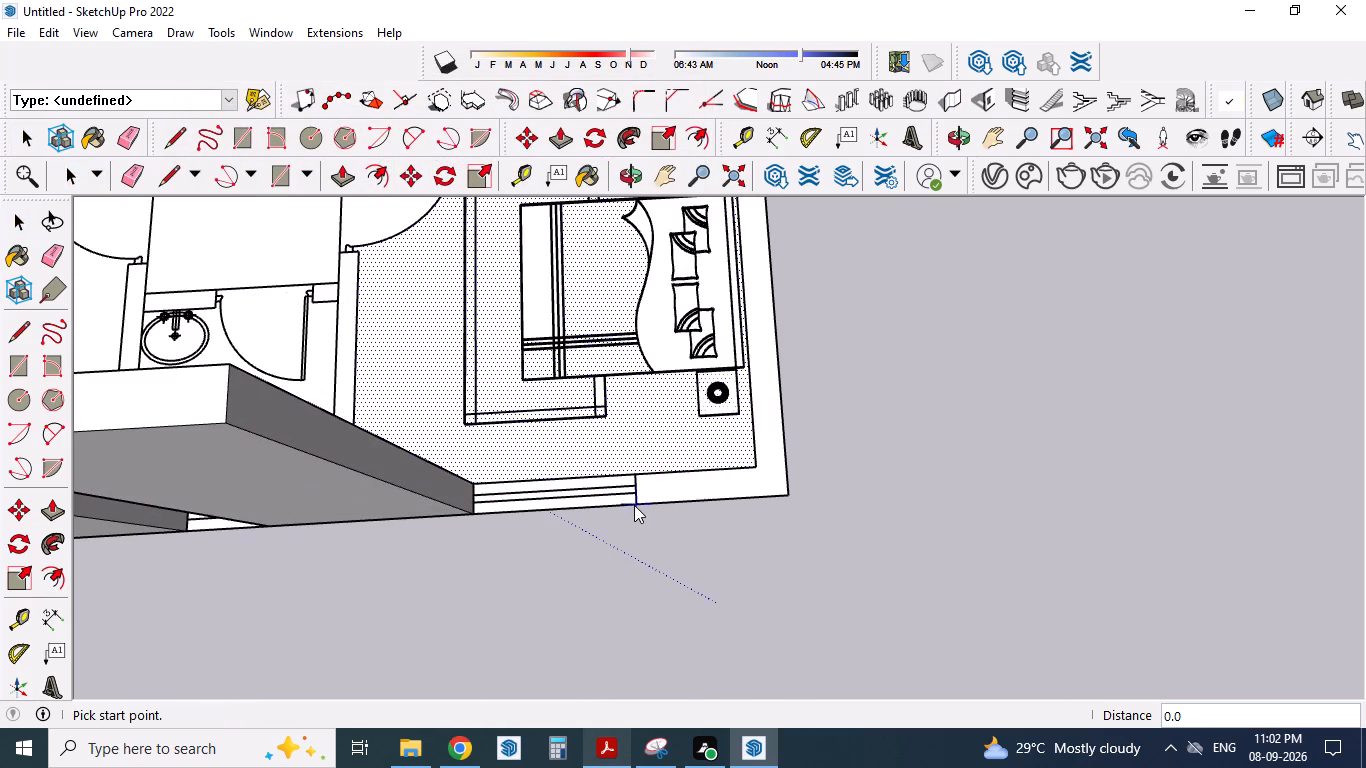
pyautogui.click(634, 505)
pyautogui.click(780, 495)
pyautogui.scroll(-7, 740, 480)
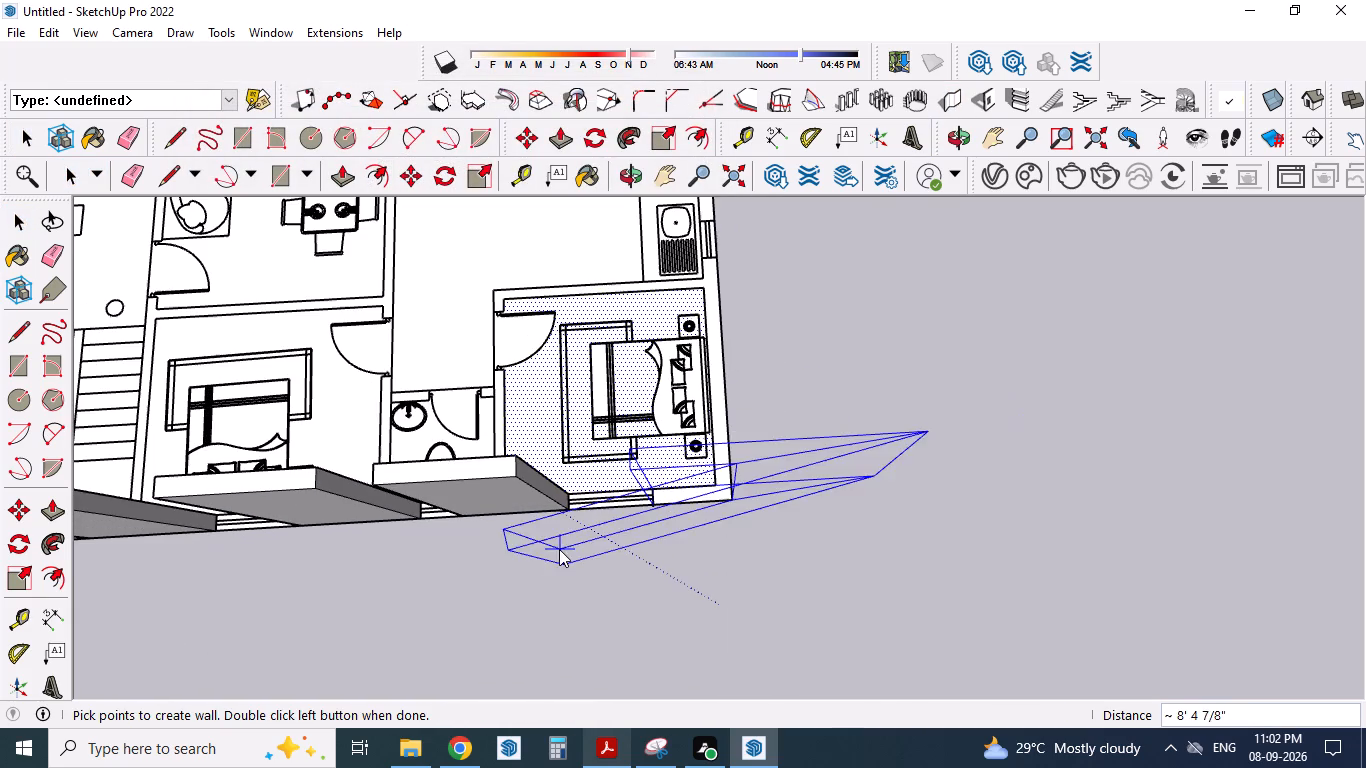
pyautogui.scroll(-4, 775, 389)
pyautogui.moveTo(772, 552); pyautogui.dragTo(507, 557, button='middle')
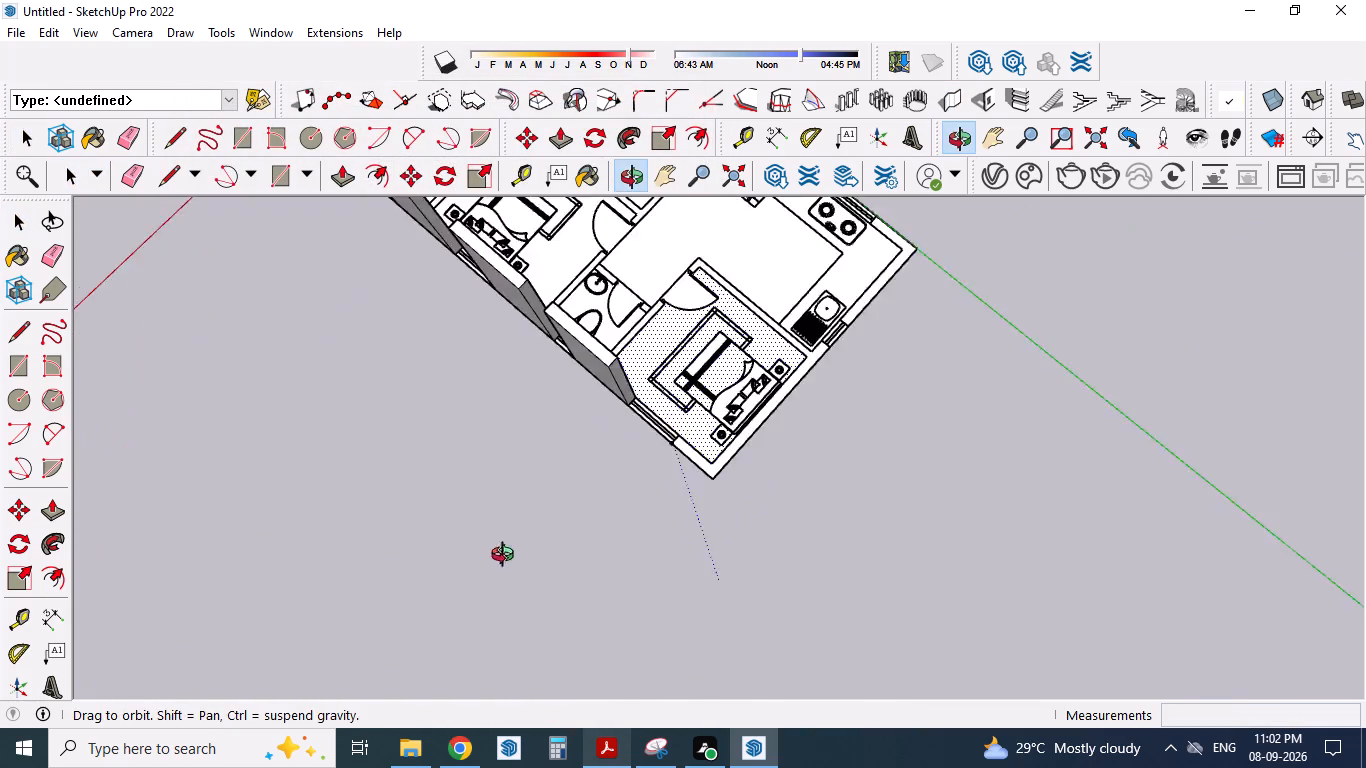
pyautogui.moveTo(507, 557); pyautogui.dragTo(362, 535, button='middle')
pyautogui.scroll(8, 832, 461)
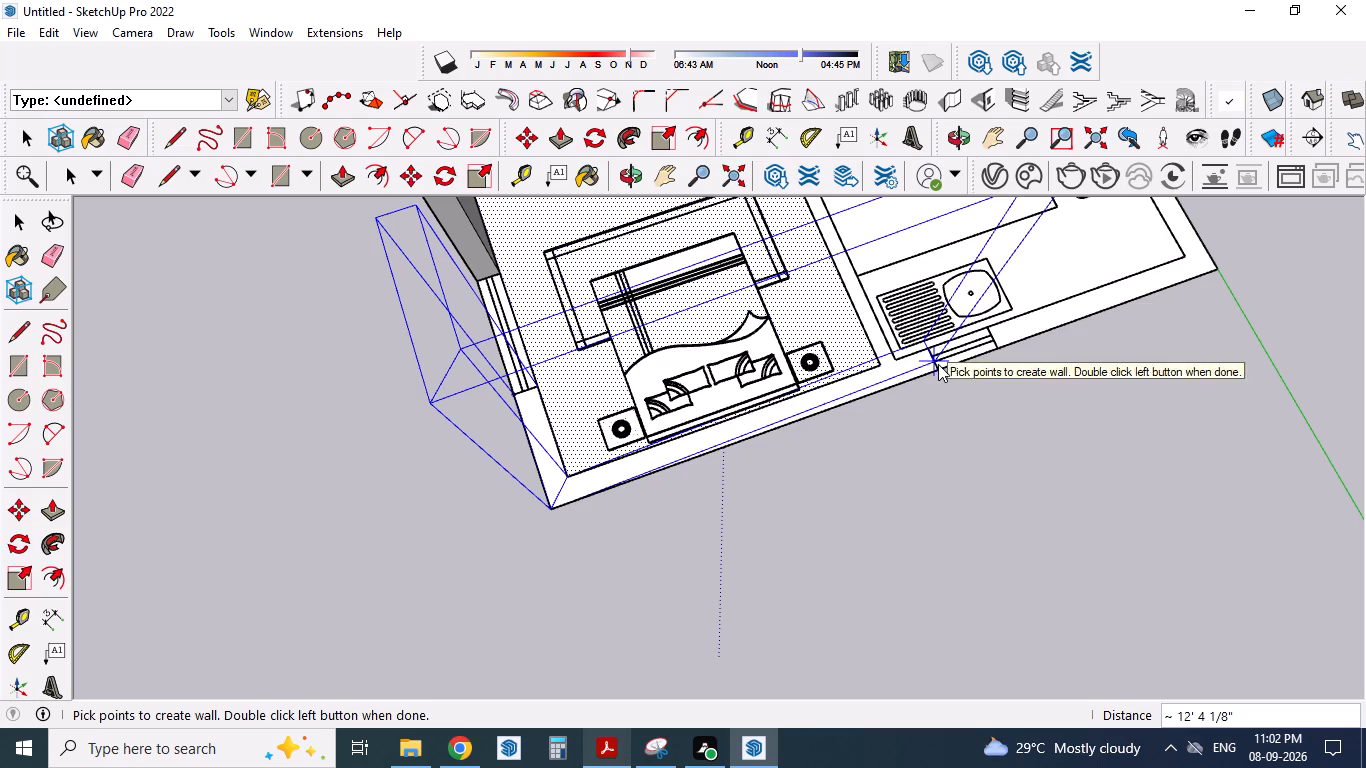
pyautogui.doubleClick(938, 366)
# Build an L-shaped 9" thick, 10' high wall from the sink window around the kitchen corner, running about 3' 9" to the stove window.
pyautogui.scroll(-4, 696, 484)
pyautogui.moveTo(674, 512); pyautogui.dragTo(479, 509, button='middle')
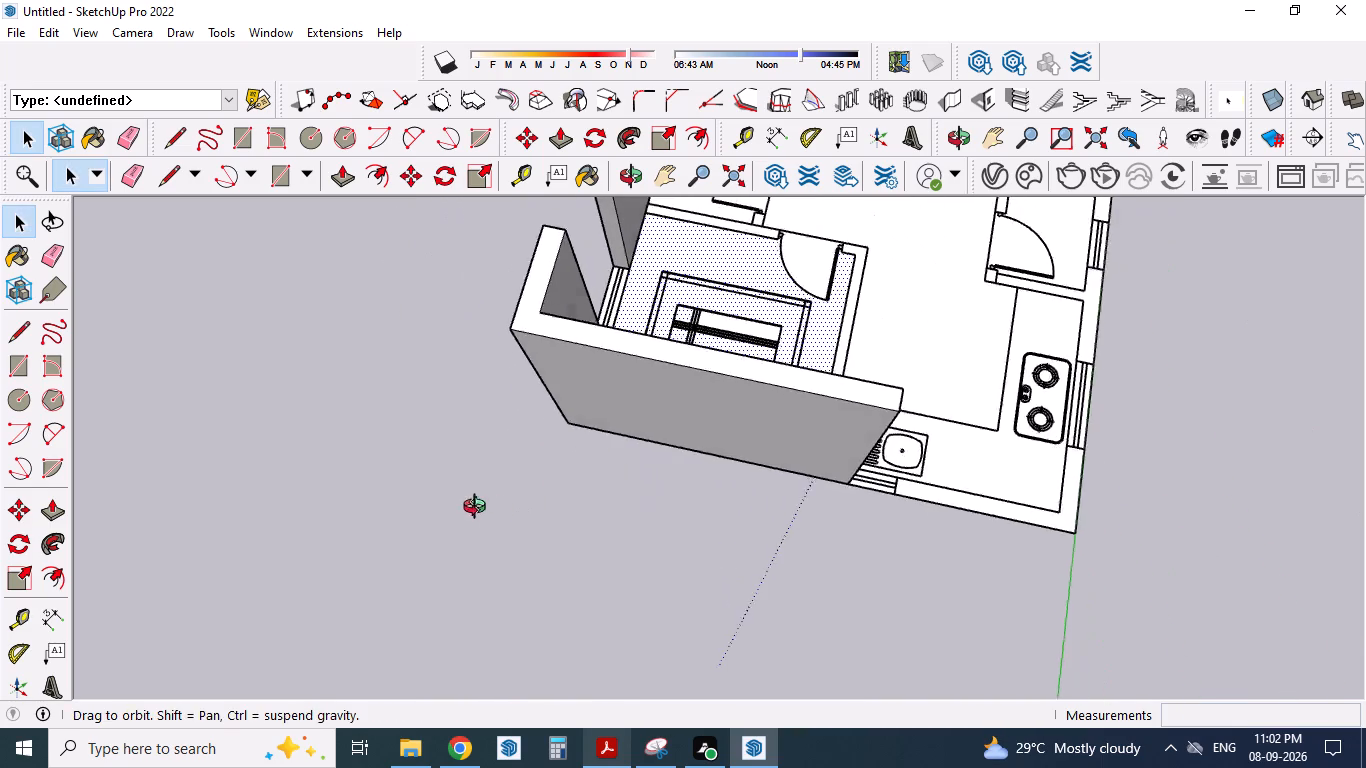
pyautogui.moveTo(479, 509); pyautogui.dragTo(478, 509, button='middle')
pyautogui.scroll(-5, 474, 333)
pyautogui.scroll(5, 862, 525)
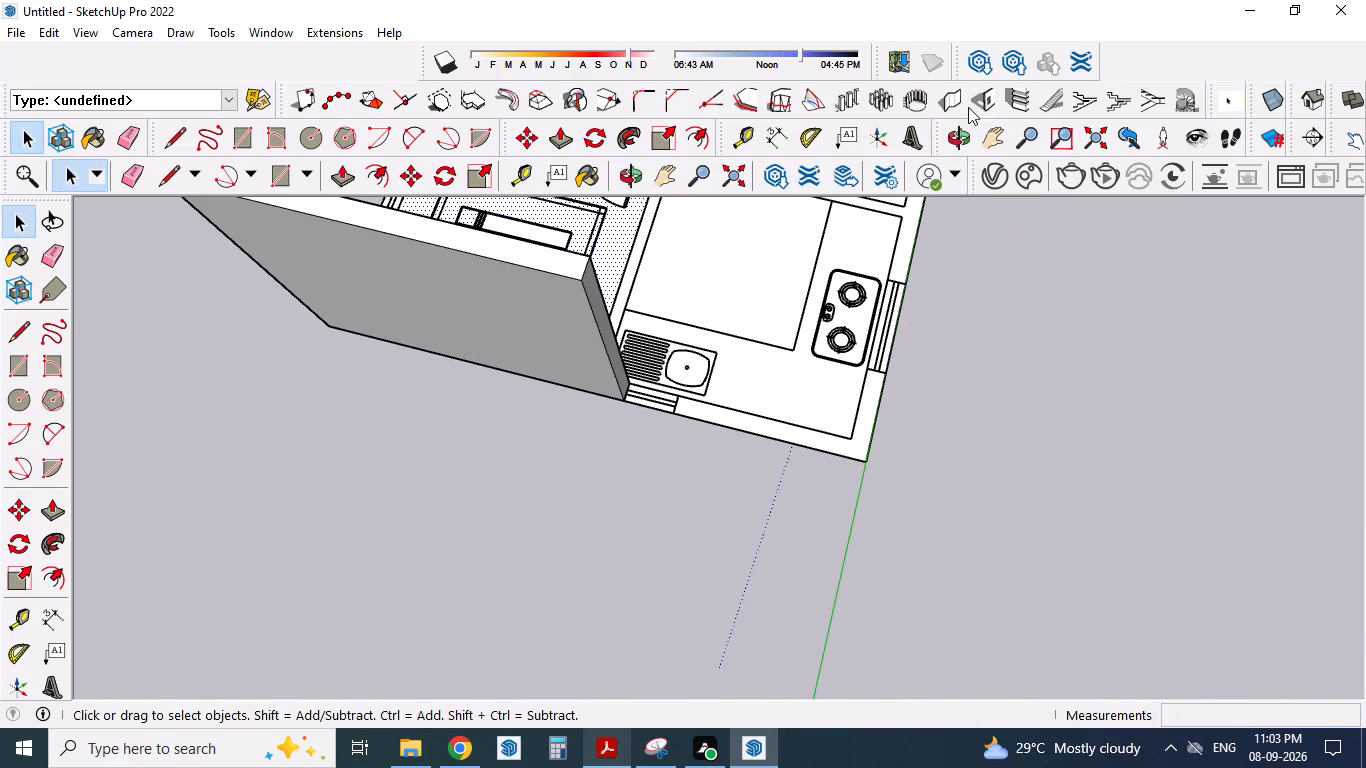
pyautogui.click(949, 101)
pyautogui.click(232, 511)
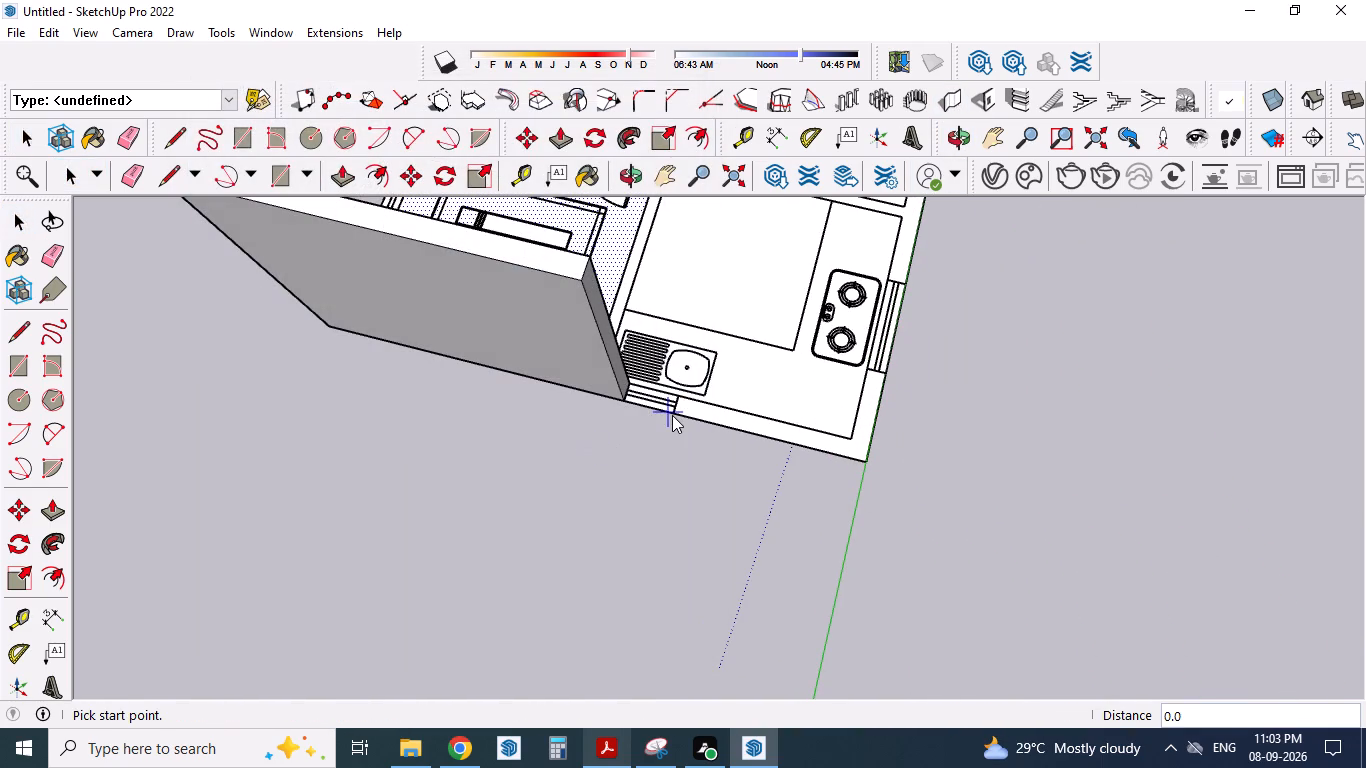
pyautogui.click(672, 415)
pyautogui.click(866, 460)
pyautogui.scroll(-3, 750, 467)
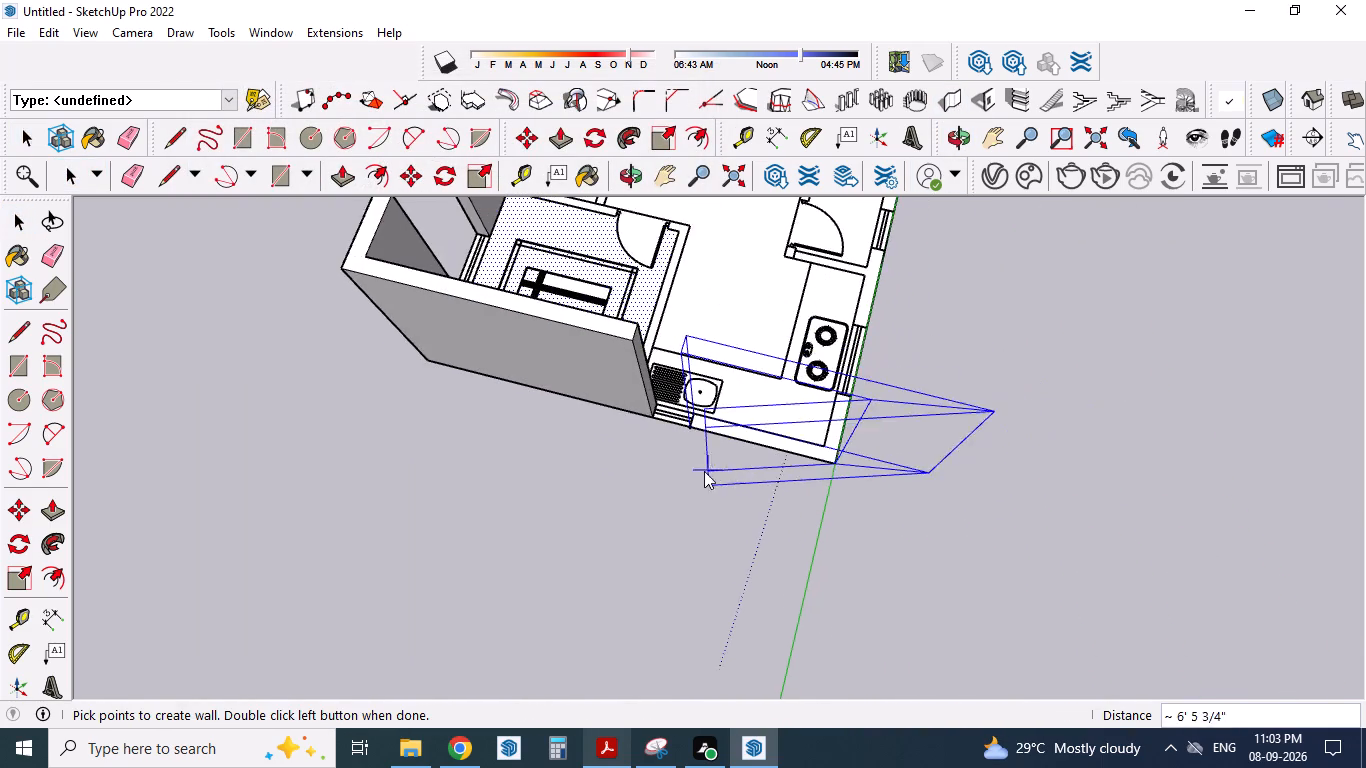
pyautogui.moveTo(980, 510); pyautogui.dragTo(616, 509, button='middle')
pyautogui.scroll(-1, 976, 511)
pyautogui.scroll(7, 830, 568)
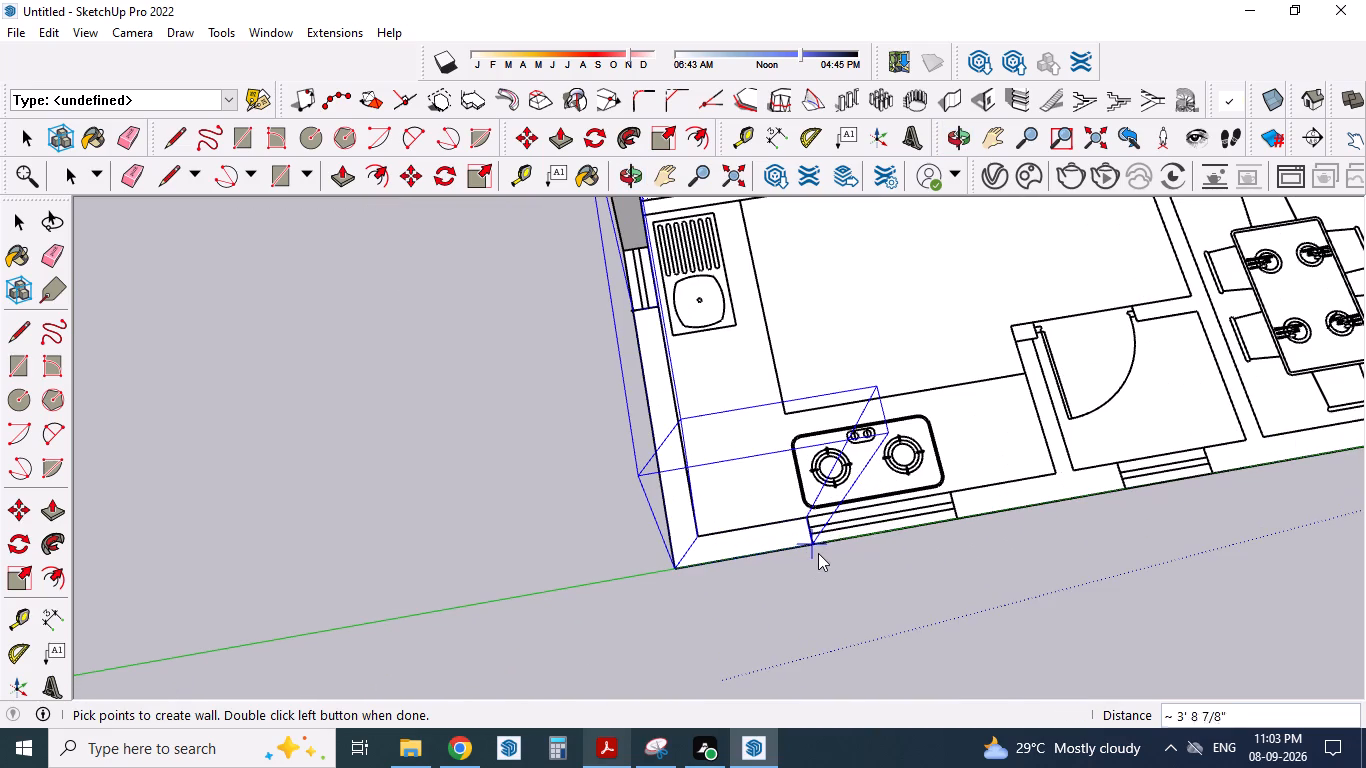
pyautogui.doubleClick(819, 547)
# Build a 9" thick, 10' high outer wall segment between the stove window and the window of the small room beside the kitchen.
pyautogui.scroll(-4, 557, 490)
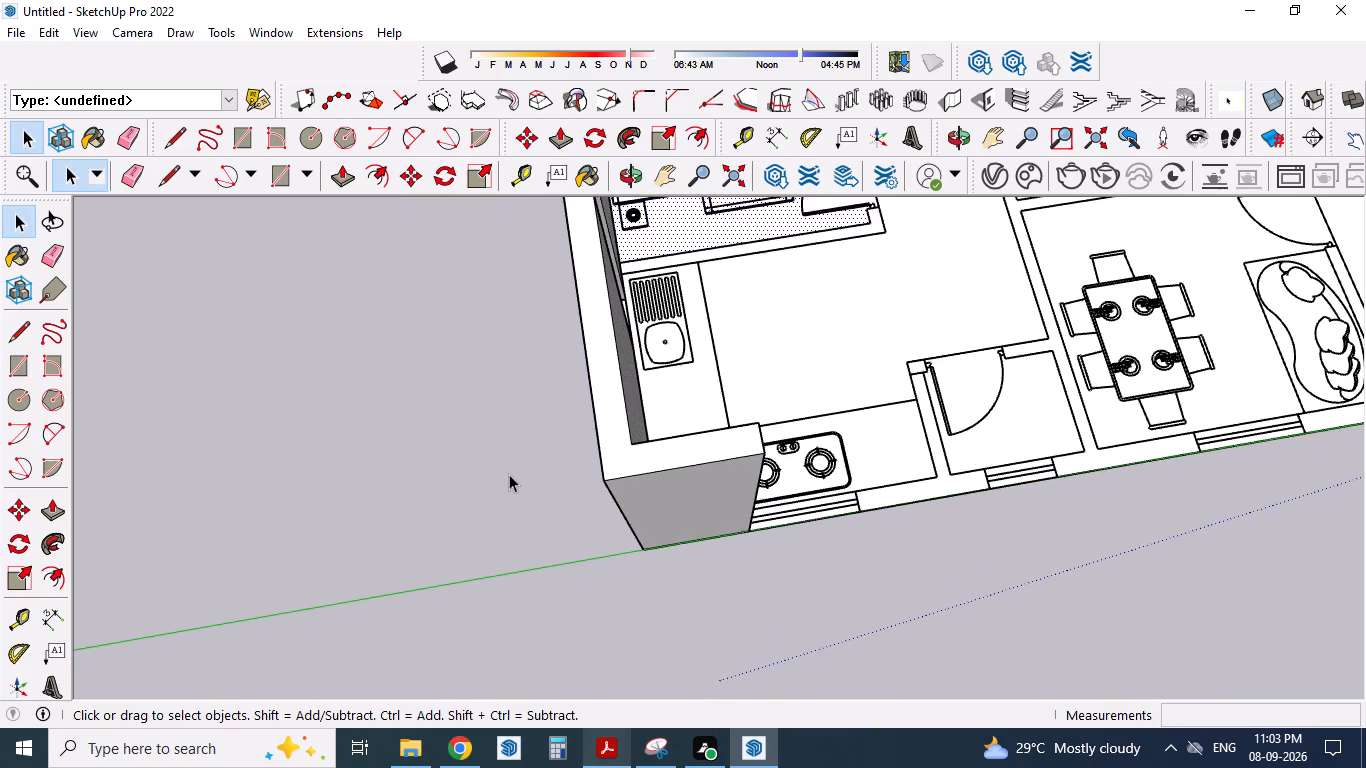
pyautogui.scroll(-4, 495, 467)
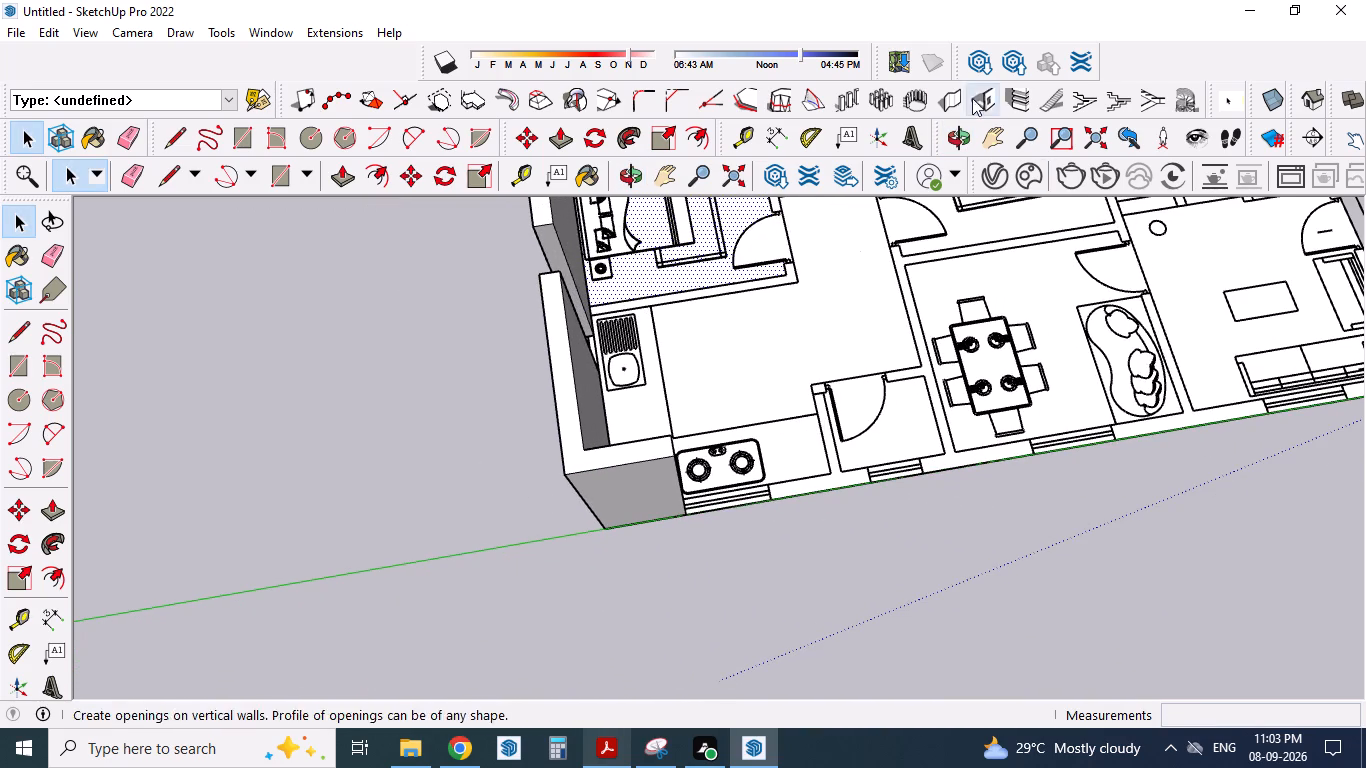
pyautogui.click(961, 94)
pyautogui.click(255, 515)
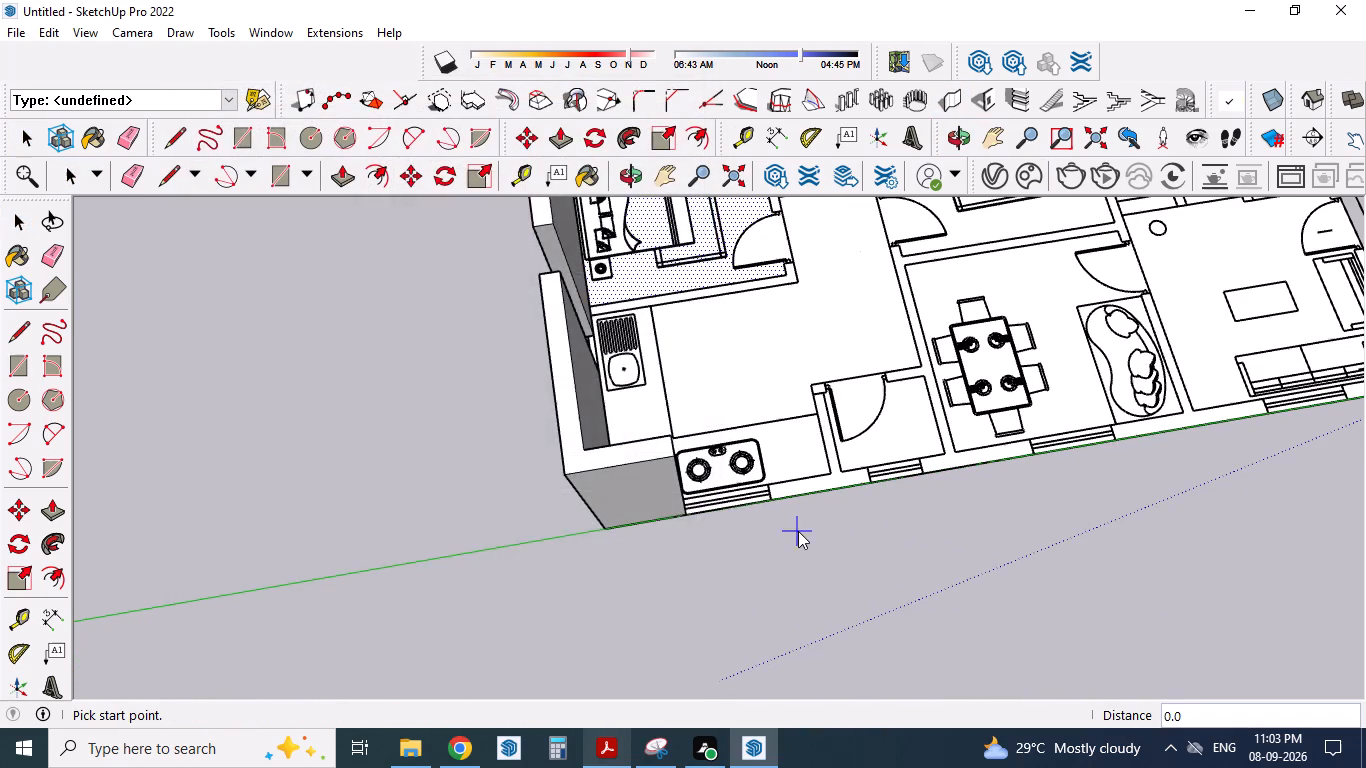
pyautogui.scroll(8, 808, 517)
pyautogui.click(728, 502)
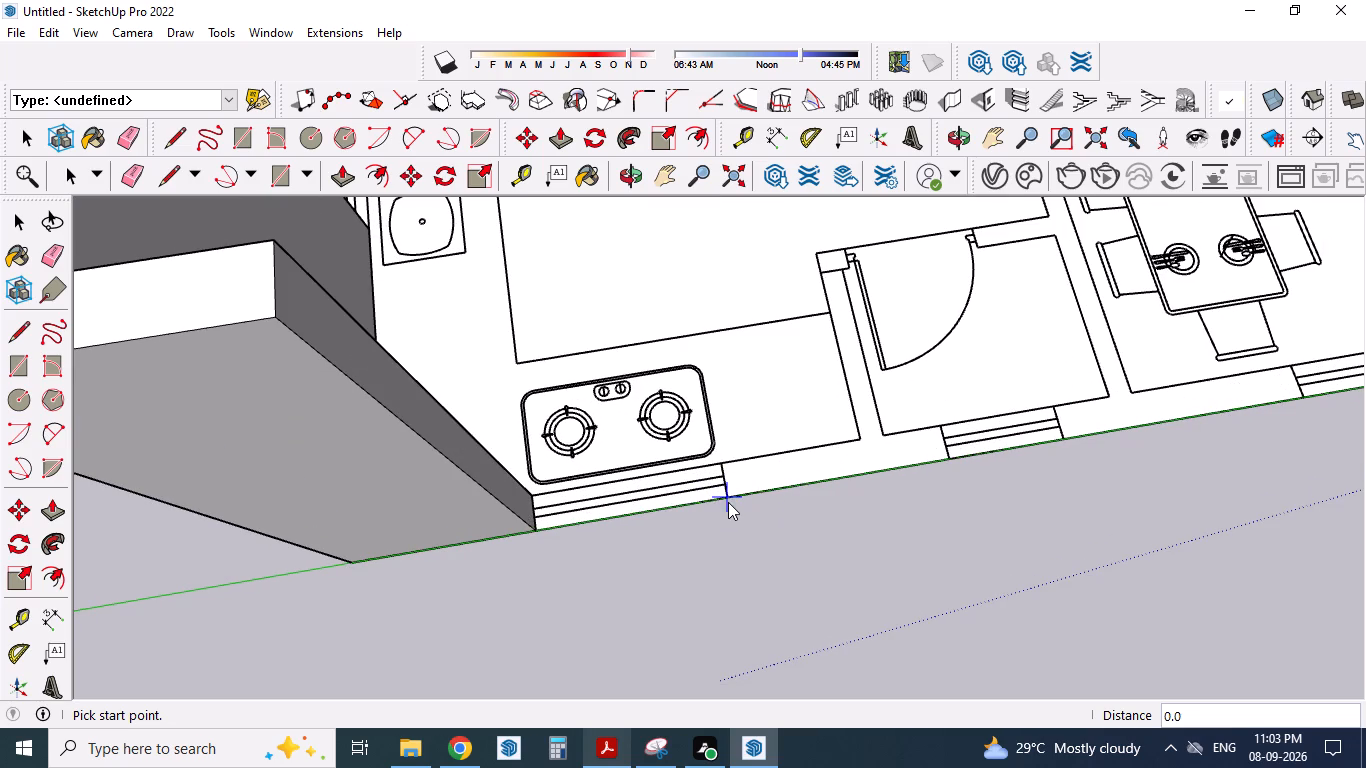
pyautogui.doubleClick(949, 456)
# Build a 10' high outer wall segment, 5' 4 1/2" long, from the small room's window to the dining room window.
pyautogui.scroll(-3, 459, 458)
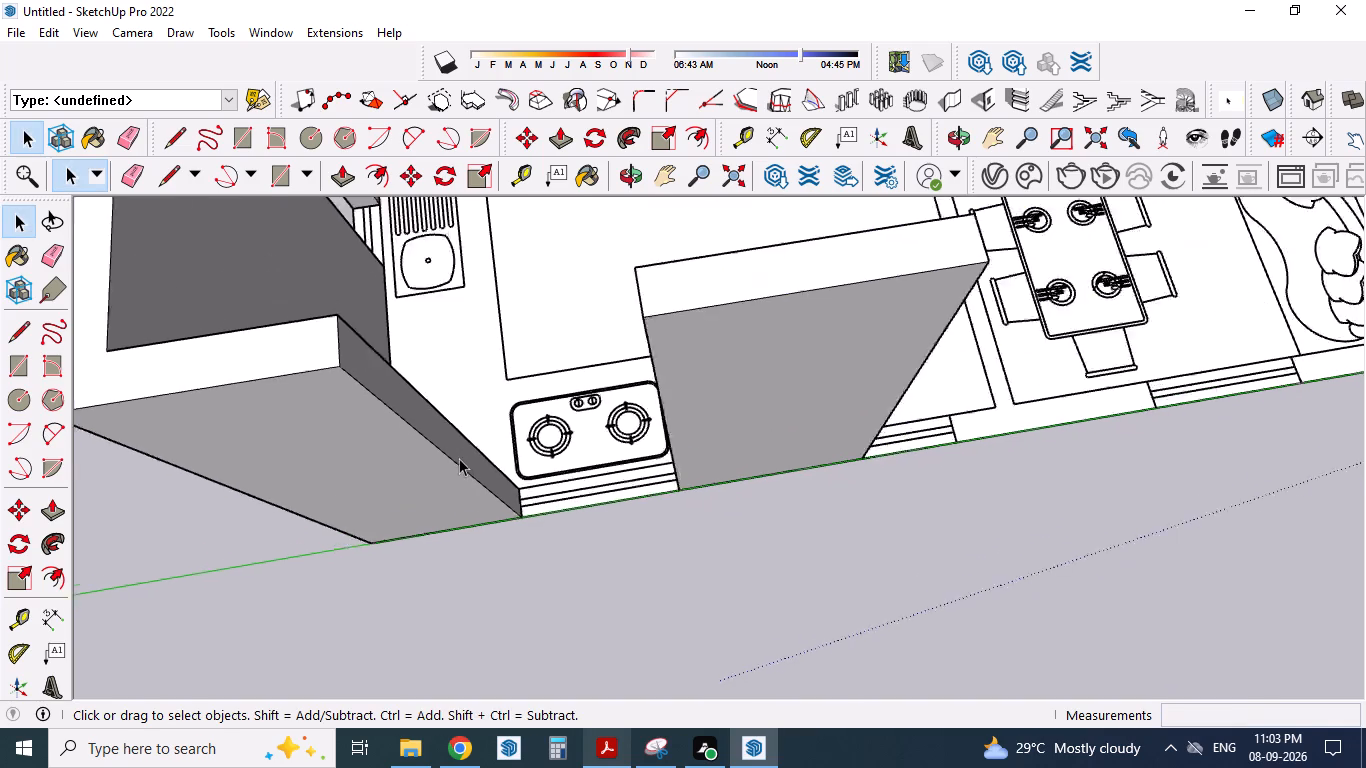
pyautogui.scroll(-7, 459, 458)
pyautogui.scroll(3, 991, 407)
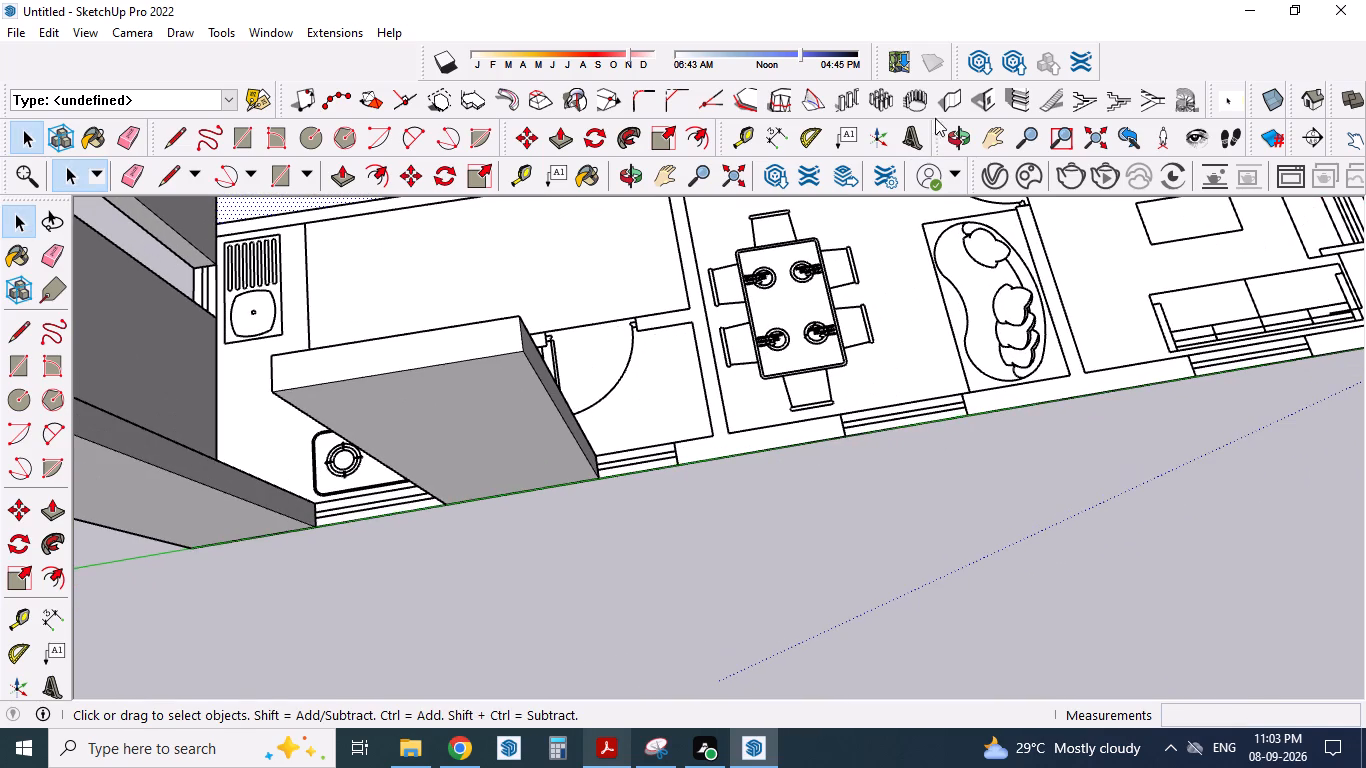
pyautogui.click(940, 109)
pyautogui.click(244, 517)
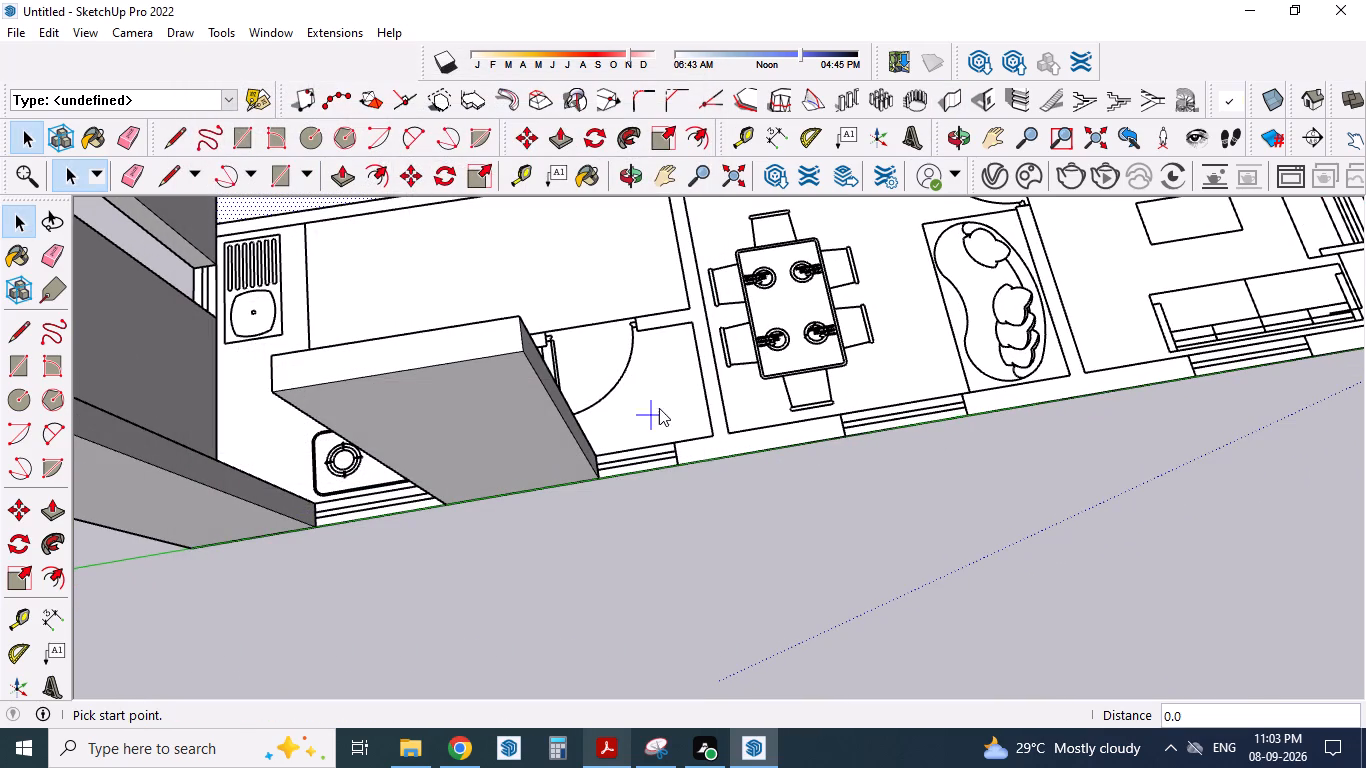
pyautogui.scroll(3, 705, 471)
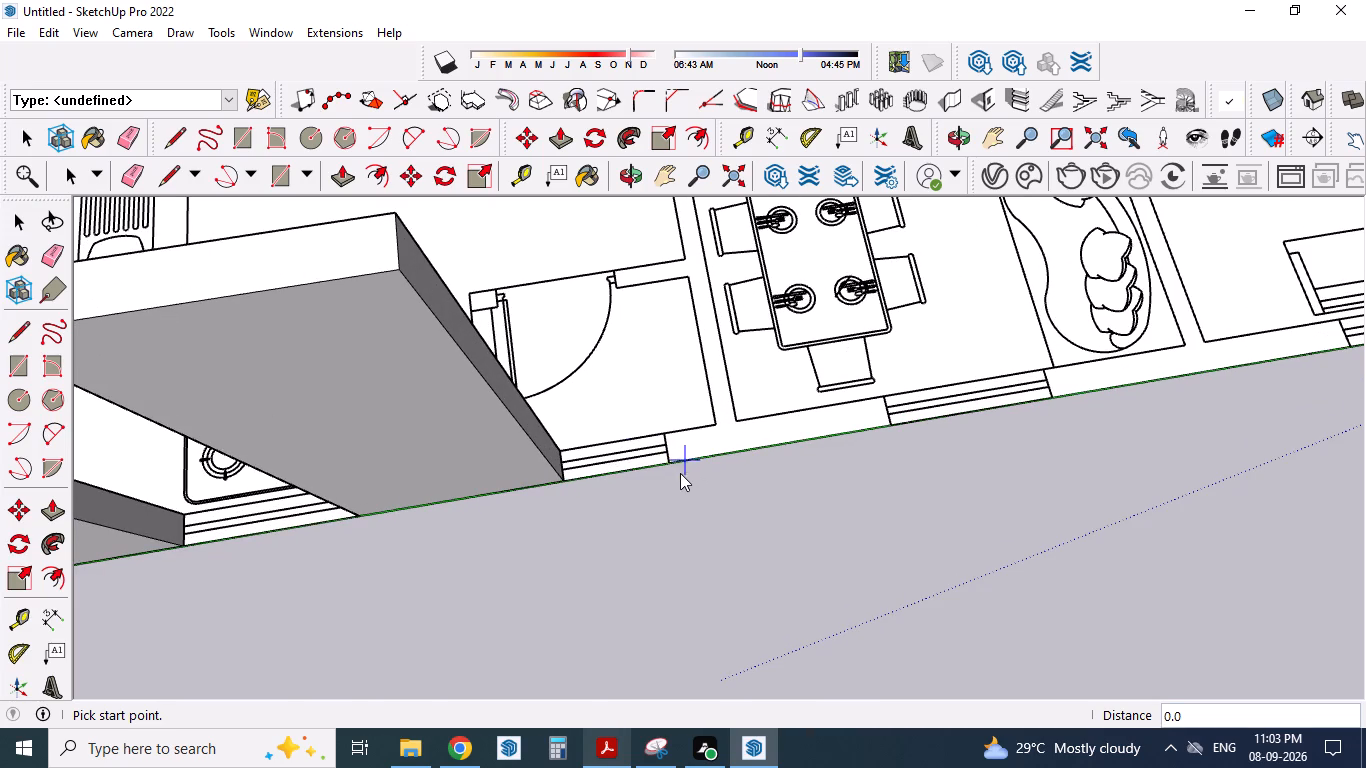
pyautogui.click(664, 469)
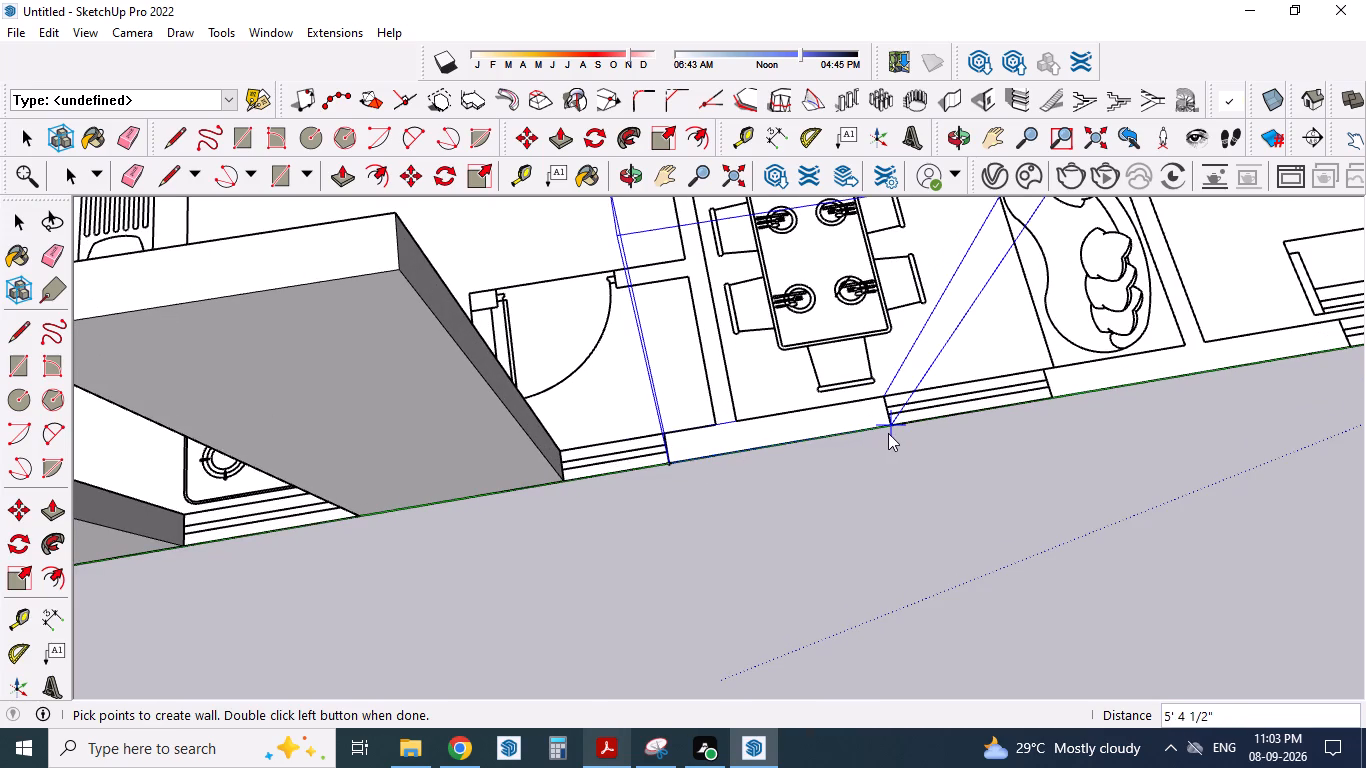
pyautogui.doubleClick(888, 432)
# Build a 9" thick, 10' high outer wall segment from the dining room window to the living room window behind the sofa.
pyautogui.scroll(-5, 517, 453)
pyautogui.scroll(2, 1102, 354)
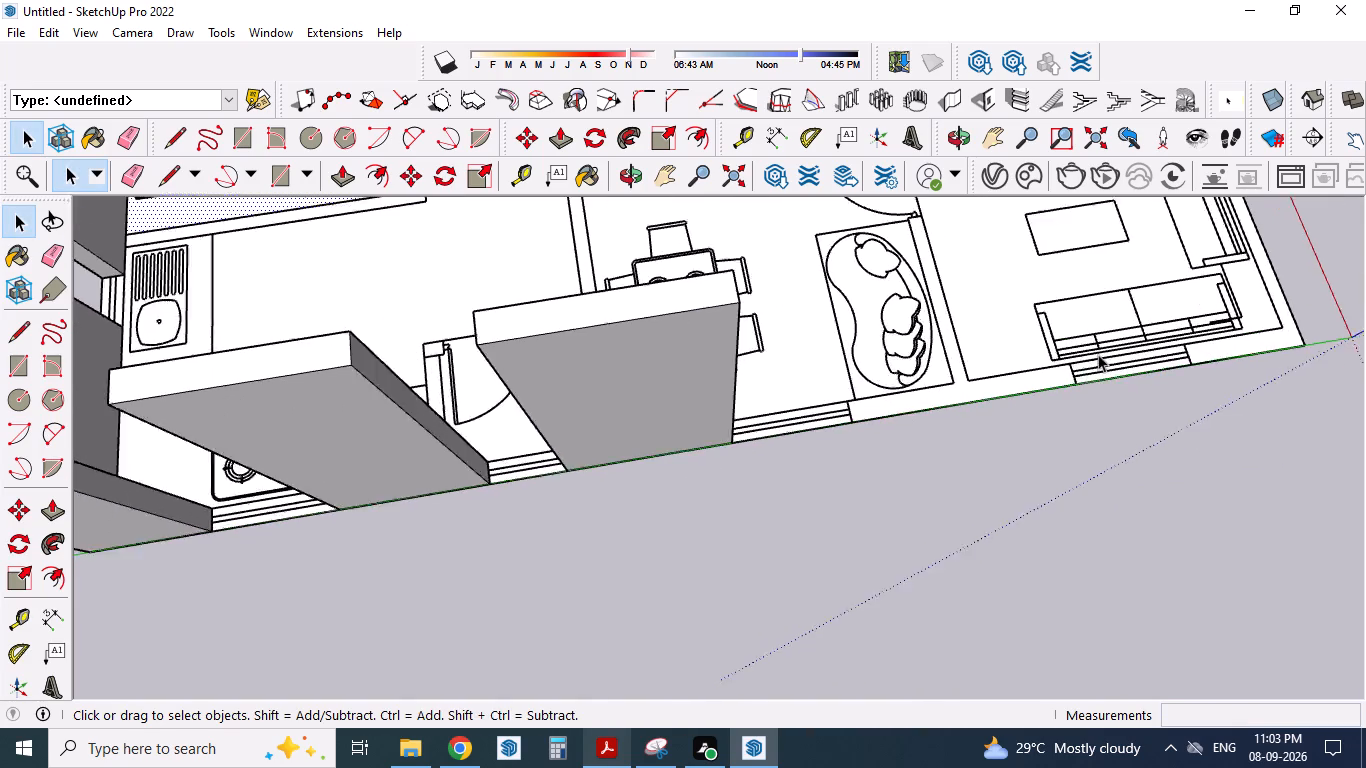
pyautogui.scroll(2, 1098, 354)
pyautogui.click(956, 103)
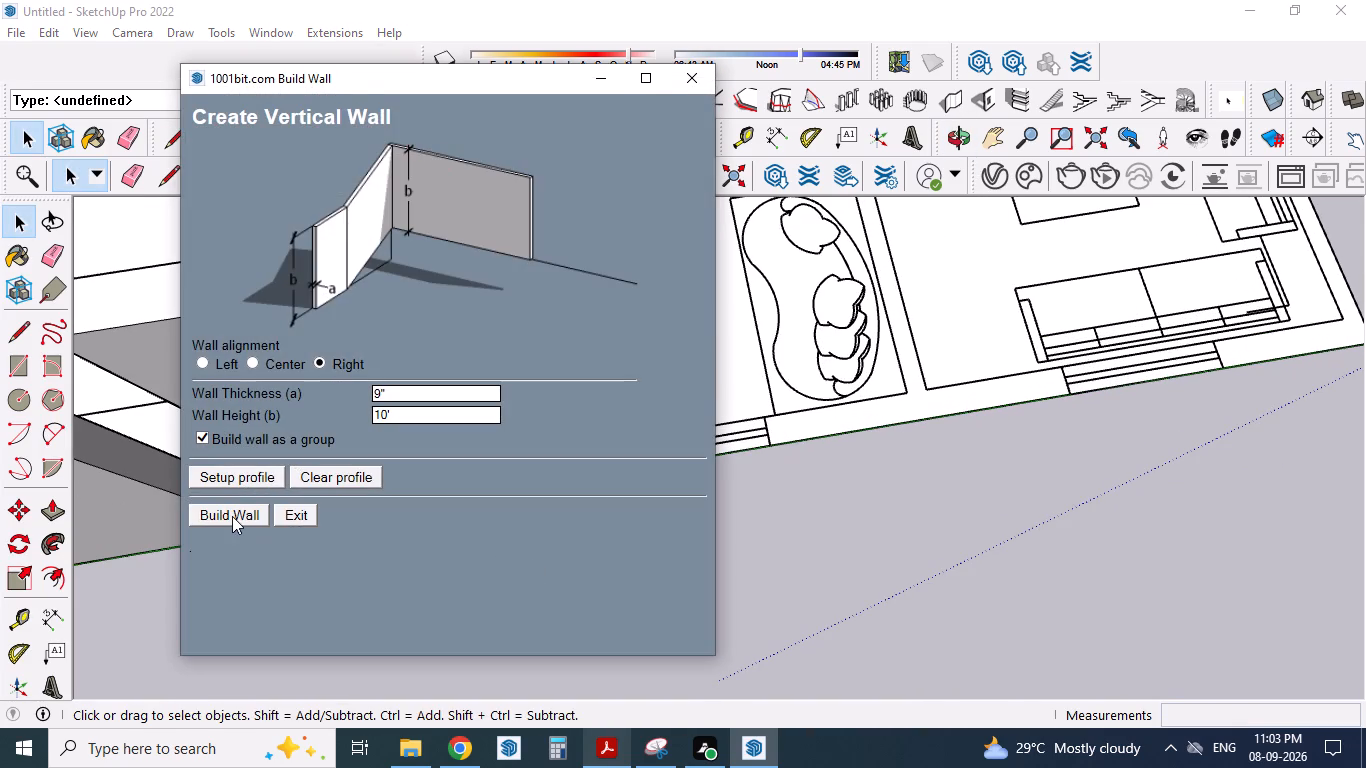
pyautogui.click(232, 516)
pyautogui.click(771, 443)
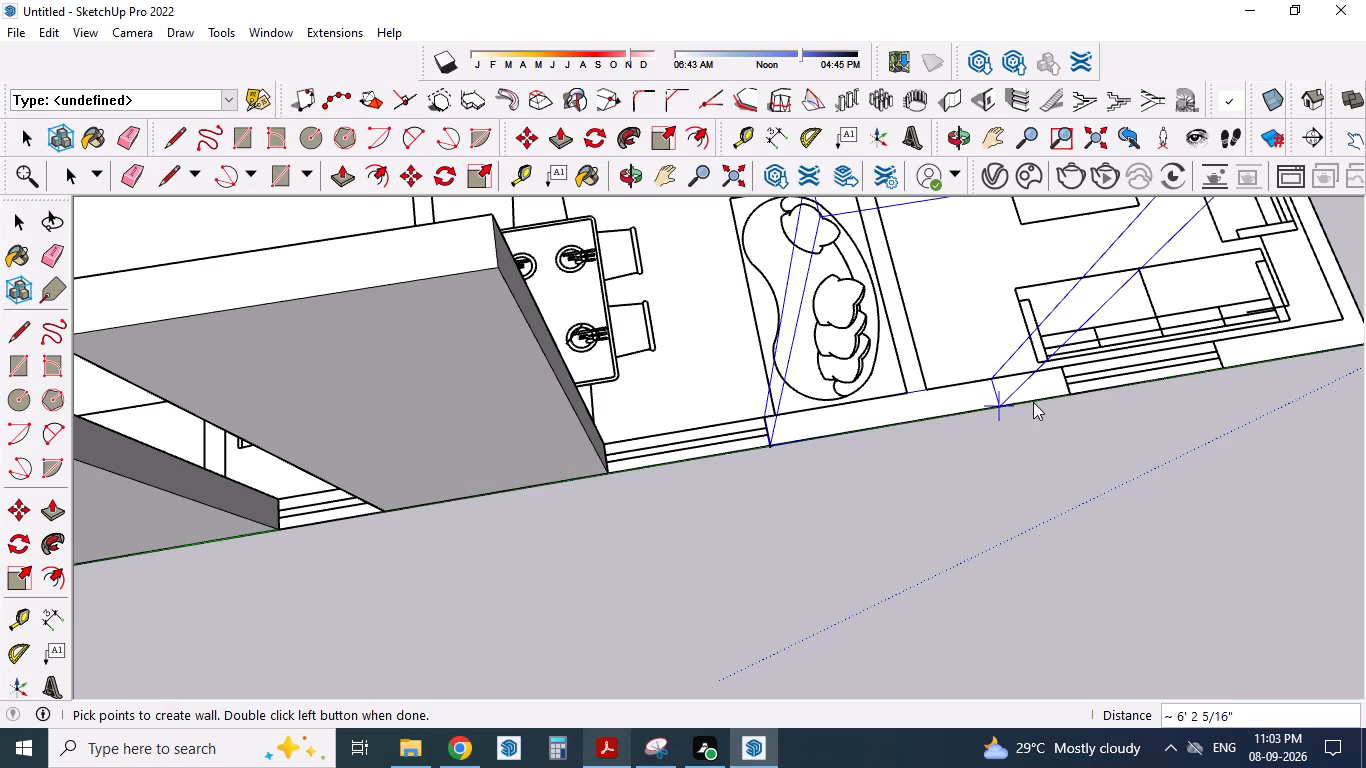
pyautogui.doubleClick(1062, 397)
# Build a 9" thick, 10' high outer wall segment from the living room window to the house's front corner near the origin.
pyautogui.scroll(-9, 573, 508)
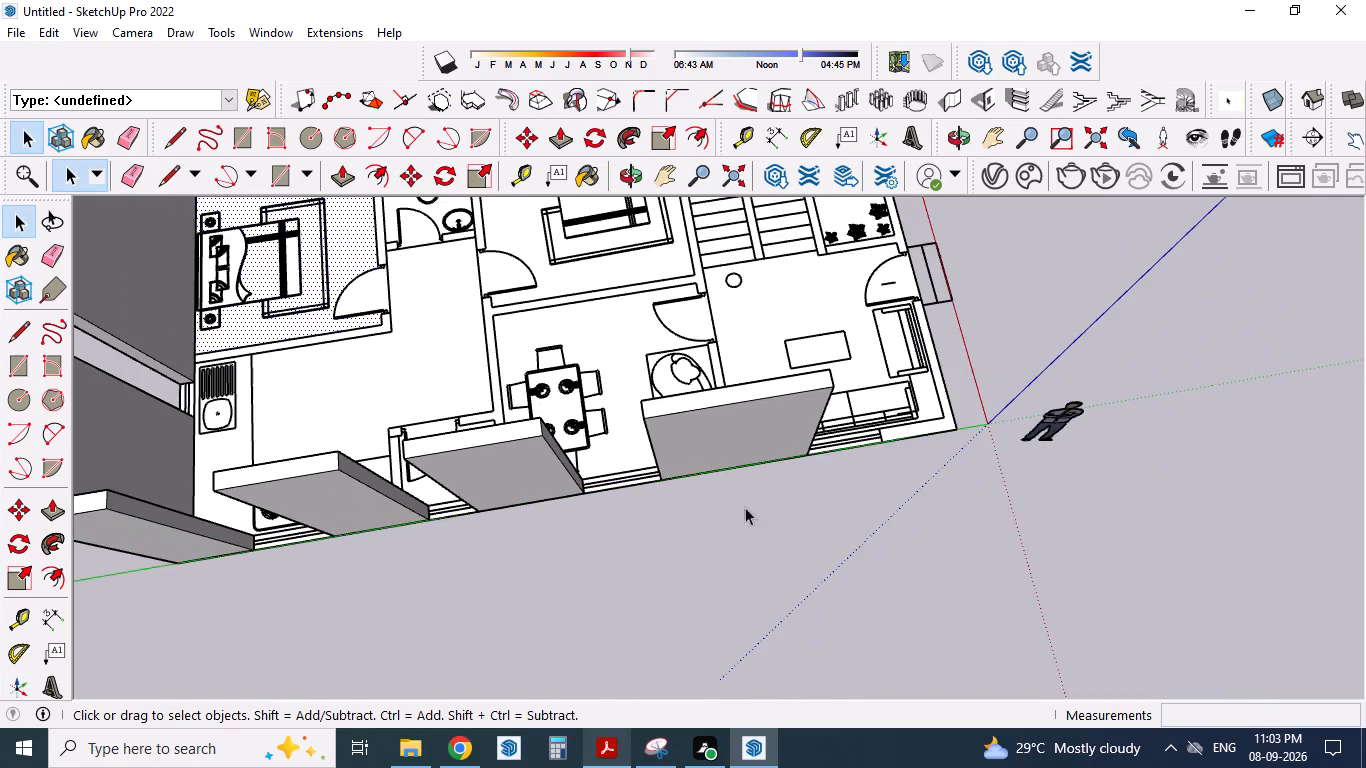
pyautogui.moveTo(764, 505); pyautogui.dragTo(549, 513, button='middle')
pyautogui.scroll(4, 971, 620)
pyautogui.scroll(5, 829, 592)
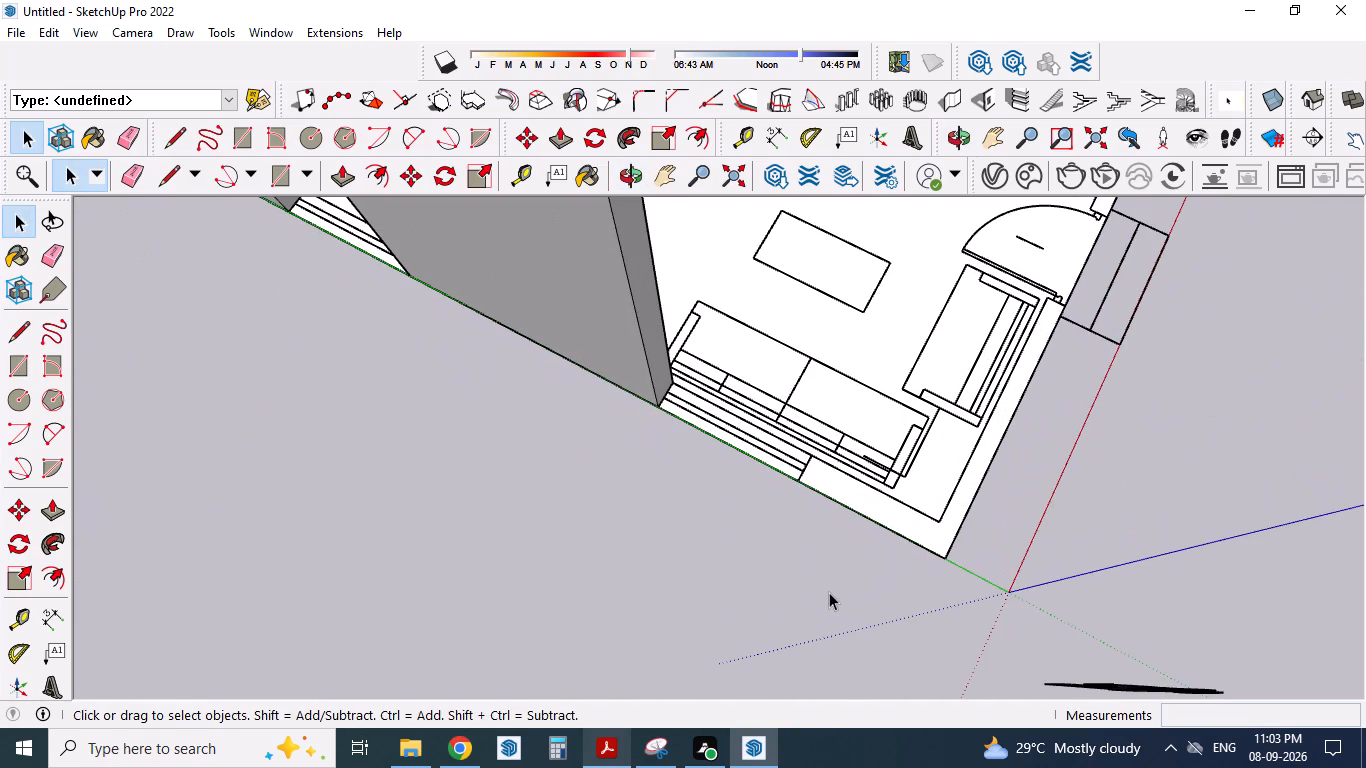
pyautogui.click(942, 105)
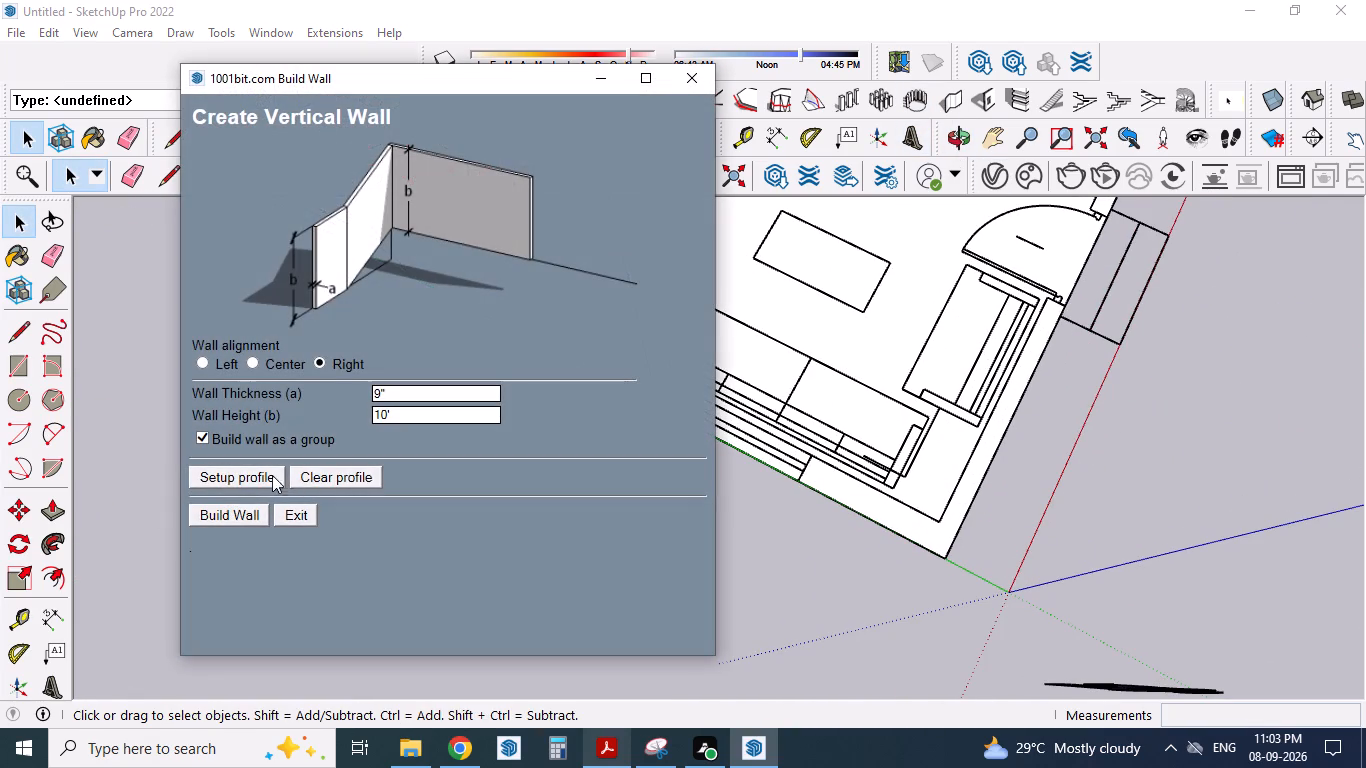
pyautogui.click(232, 511)
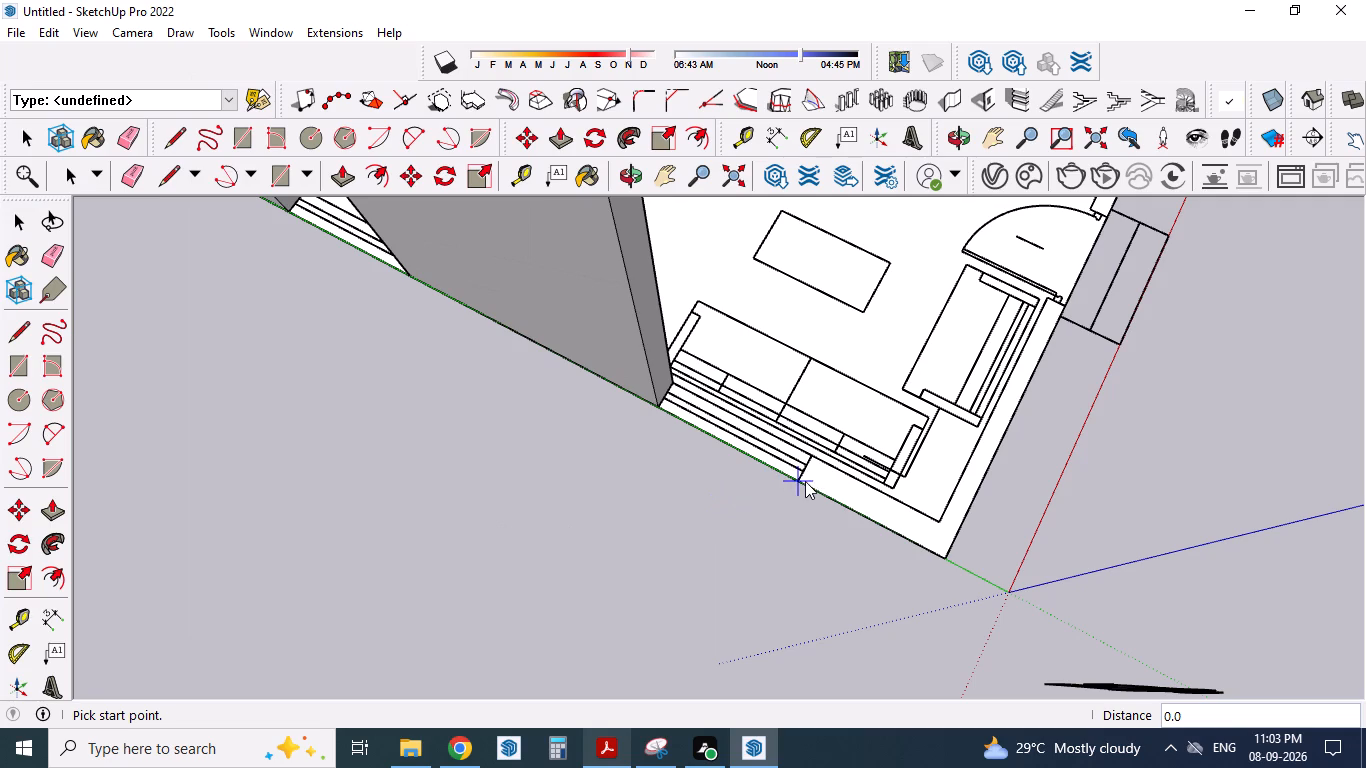
pyautogui.click(805, 482)
pyautogui.doubleClick(942, 549)
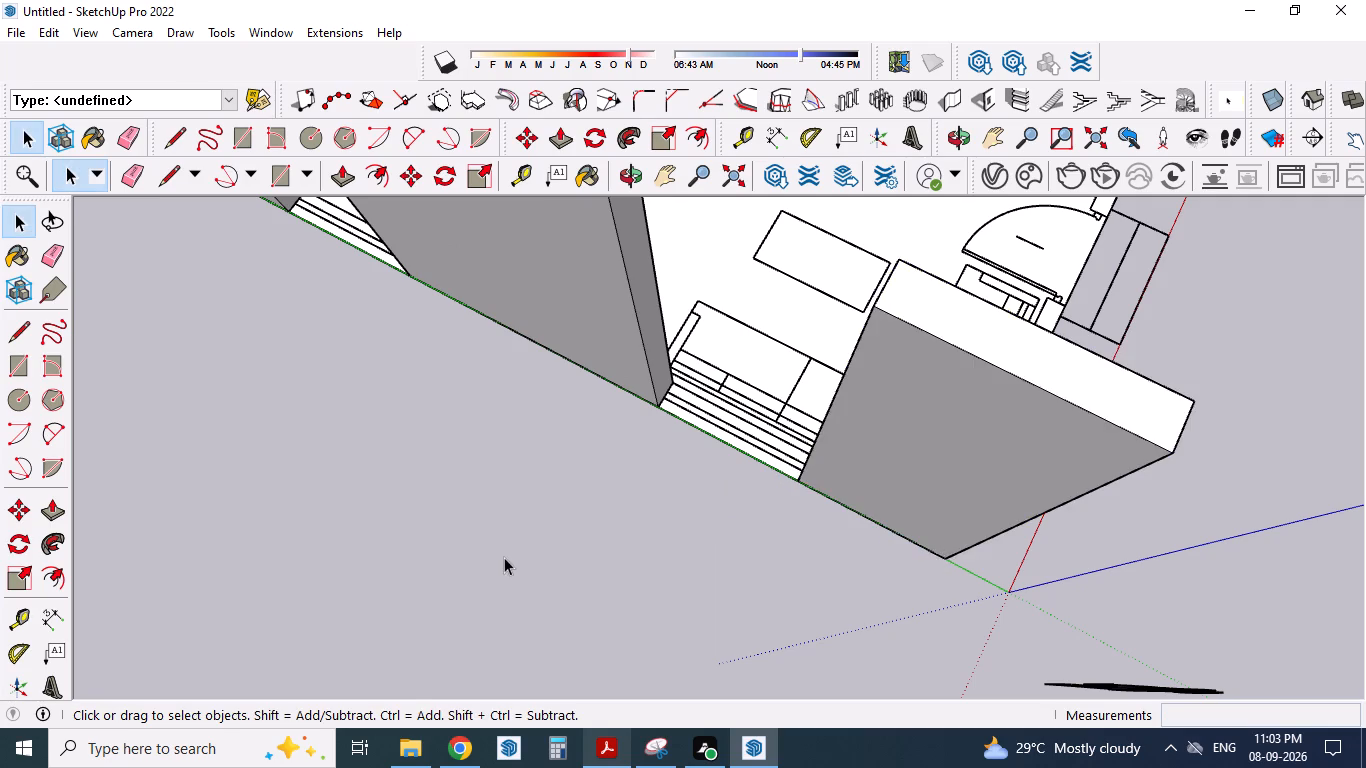
# Measure the thickness of the front wall between the living room corner and the main door.
pyautogui.scroll(-10, 502, 557)
pyautogui.moveTo(626, 558); pyautogui.dragTo(369, 592, button='middle')
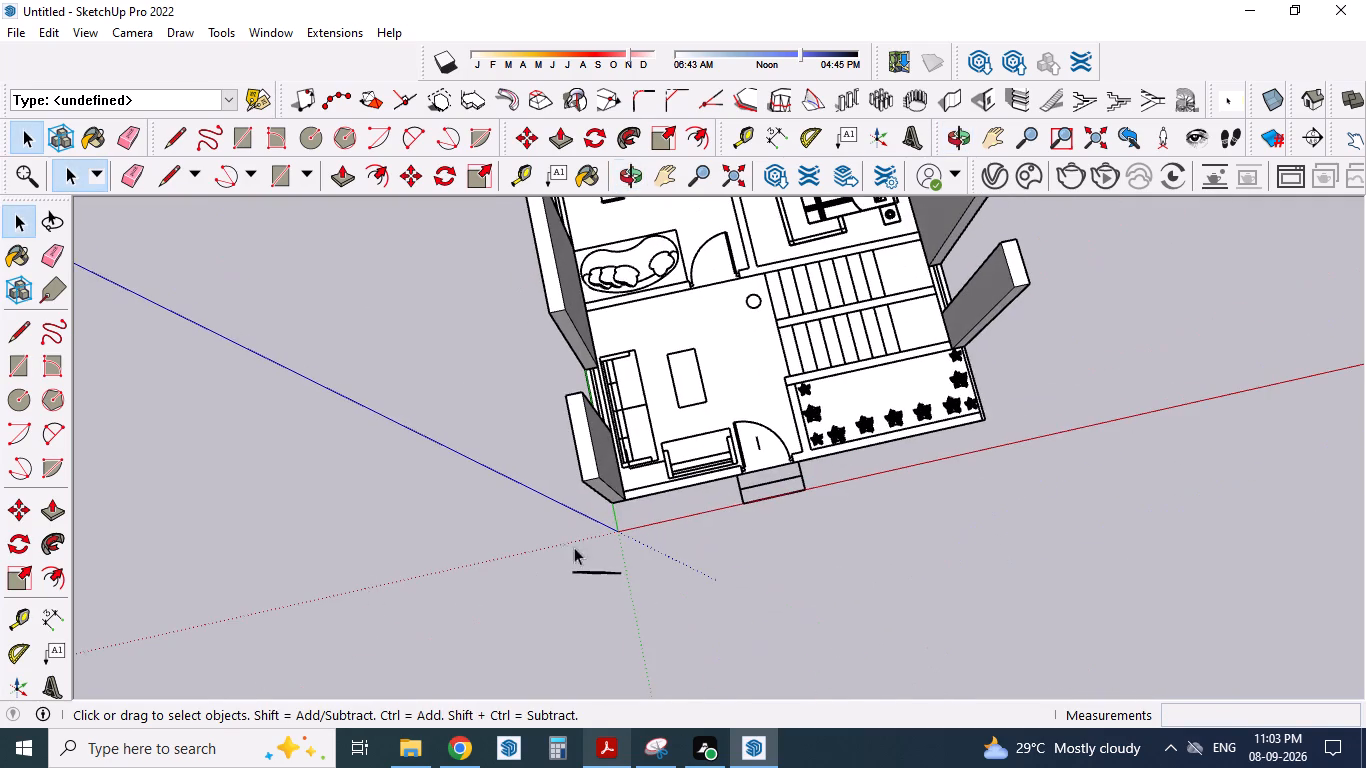
pyautogui.scroll(4, 747, 488)
pyautogui.scroll(3, 524, 516)
pyautogui.scroll(3, 634, 528)
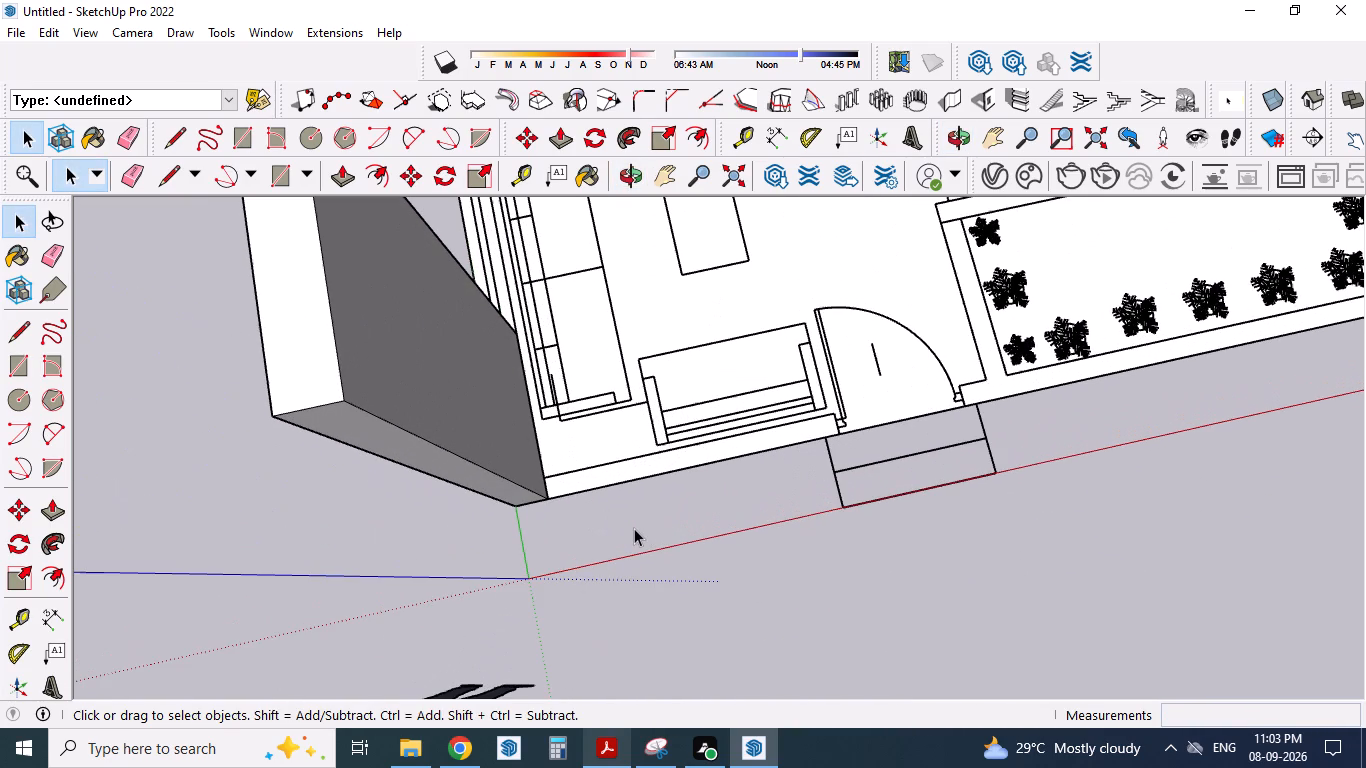
pyautogui.press('t')
pyautogui.press('Return')
pyautogui.scroll(4, 632, 522)
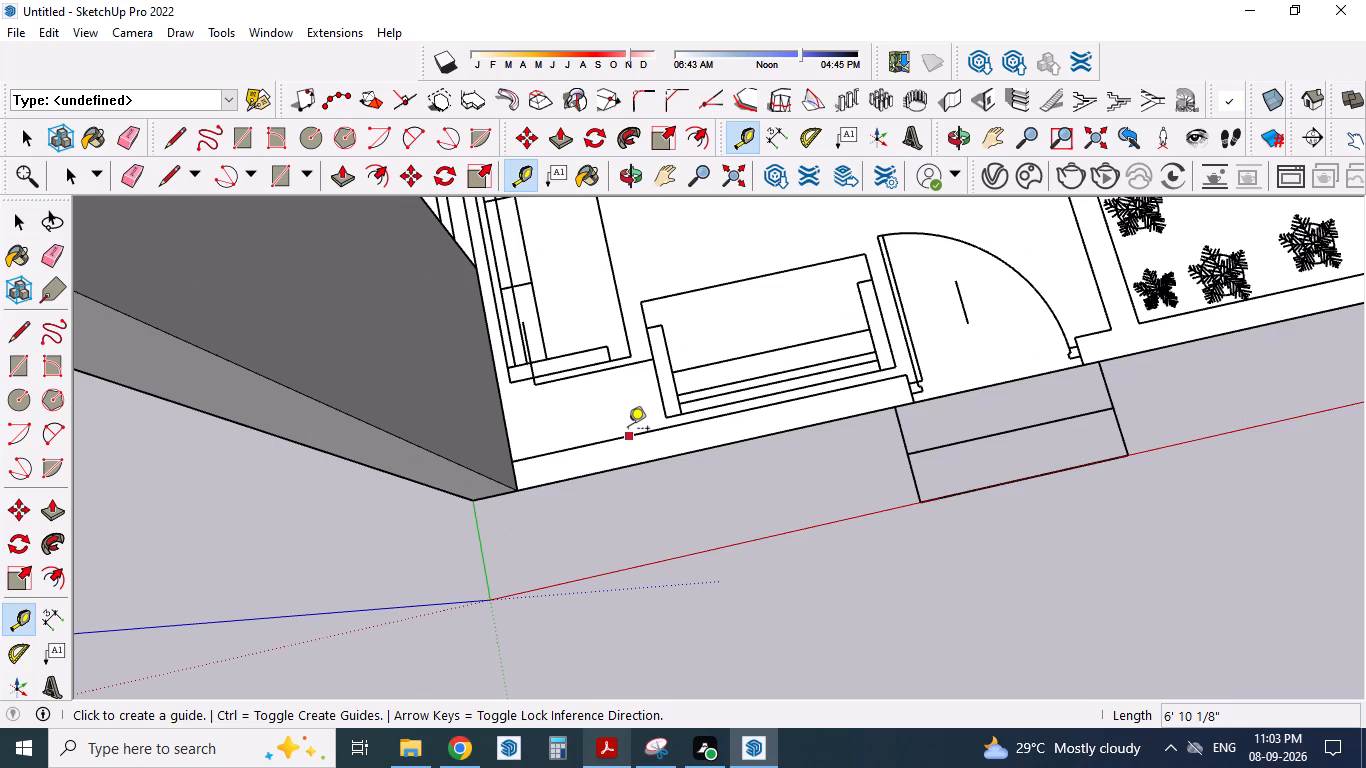
pyautogui.click(624, 441)
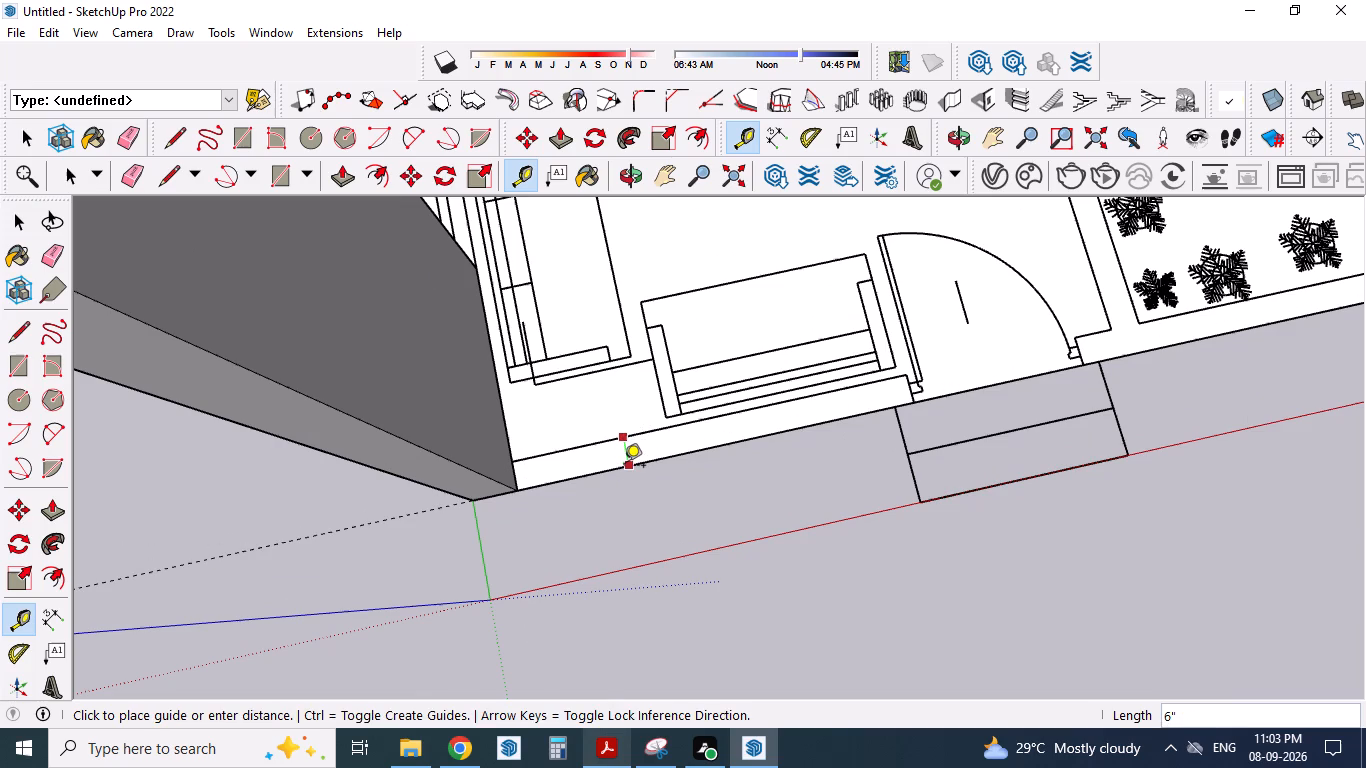
pyautogui.press('Escape')
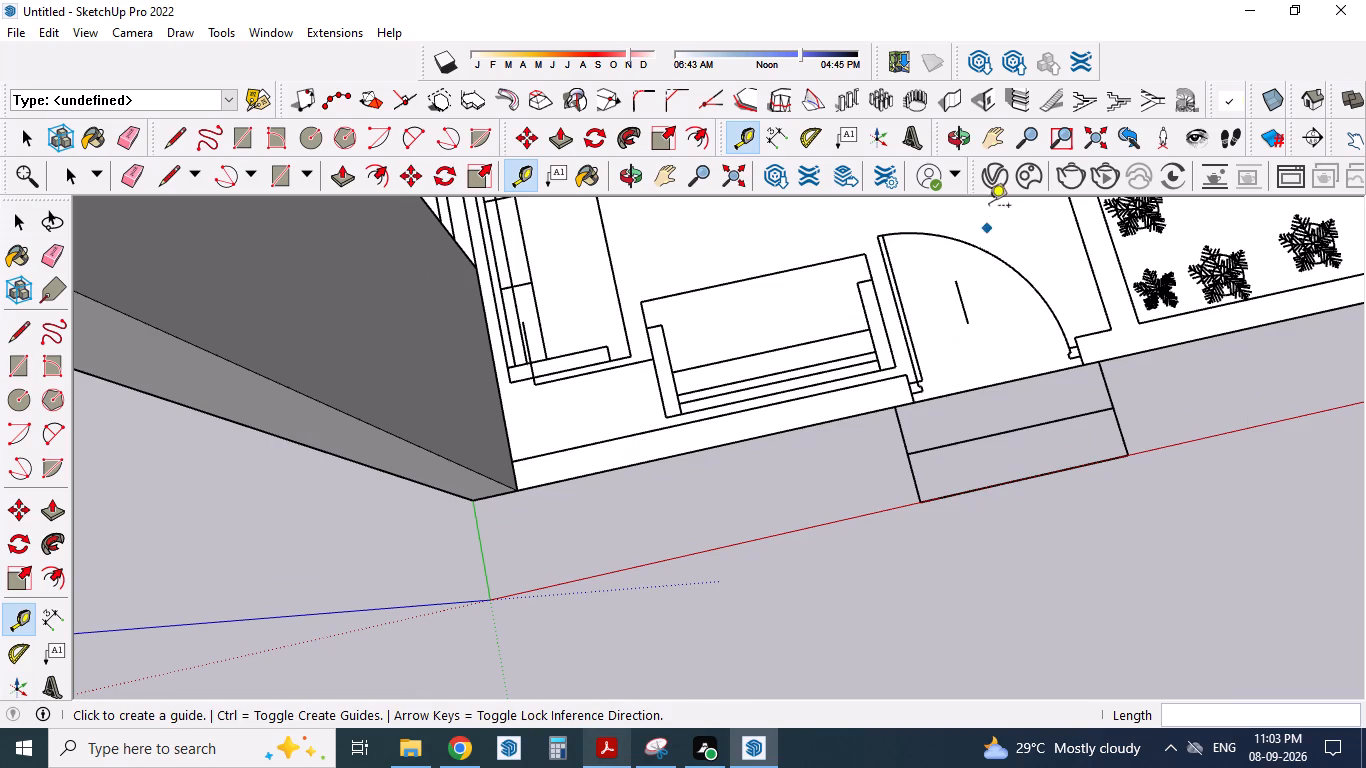
# Set the wall thickness to 6" and build a 10' high front wall, 6' 10 1/8" long, from the corner wall to the main door.
pyautogui.click(956, 95)
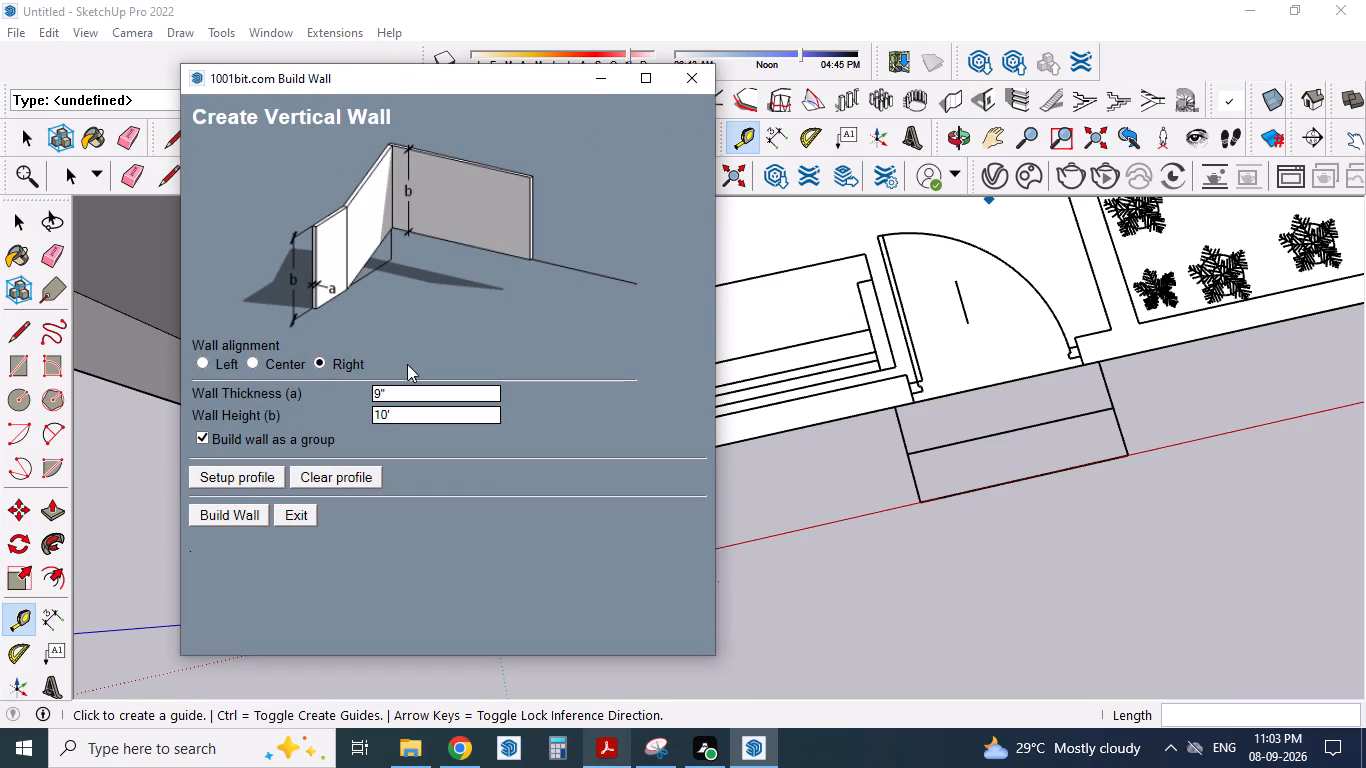
pyautogui.moveTo(411, 388); pyautogui.dragTo(323, 370)
pyautogui.press('6')
pyautogui.hotkey('shift', '"')
pyautogui.click(256, 507)
pyautogui.scroll(1, 503, 520)
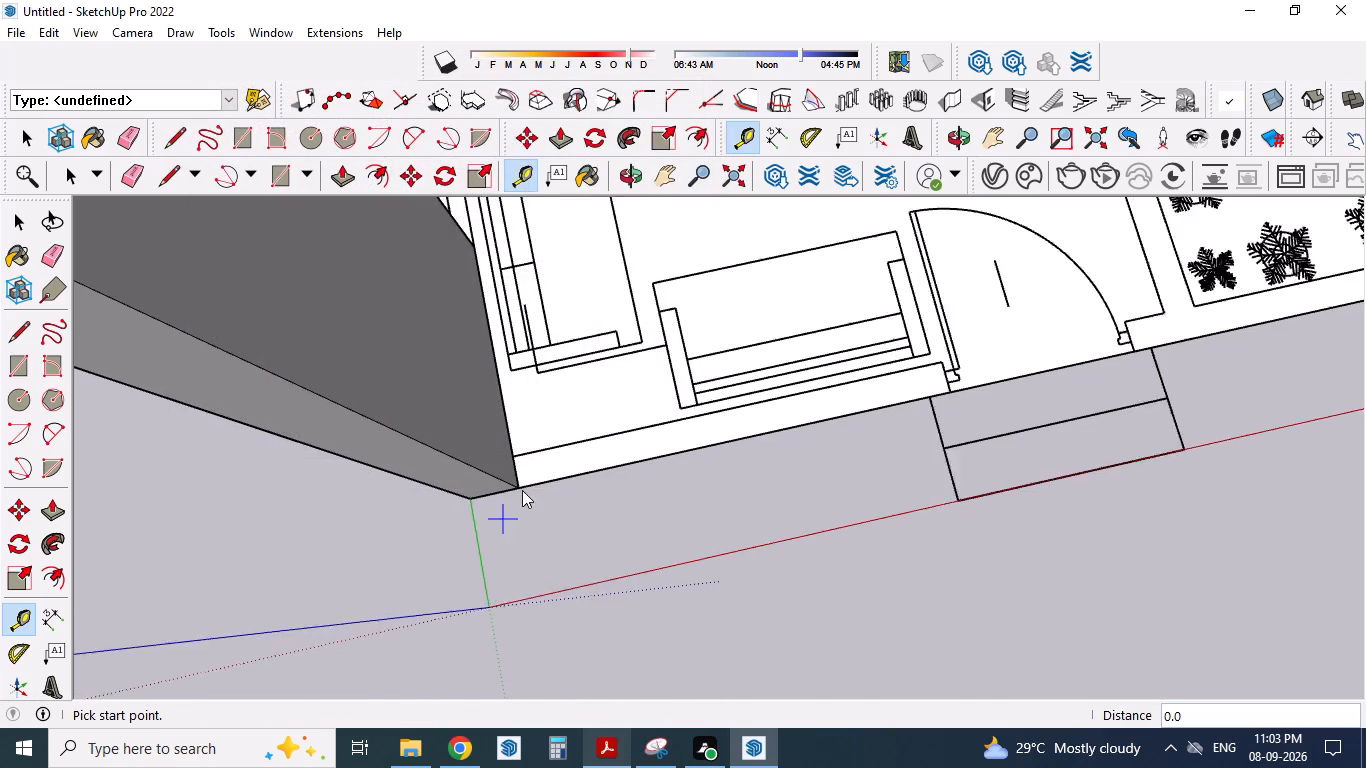
pyautogui.scroll(2, 522, 490)
pyautogui.click(518, 485)
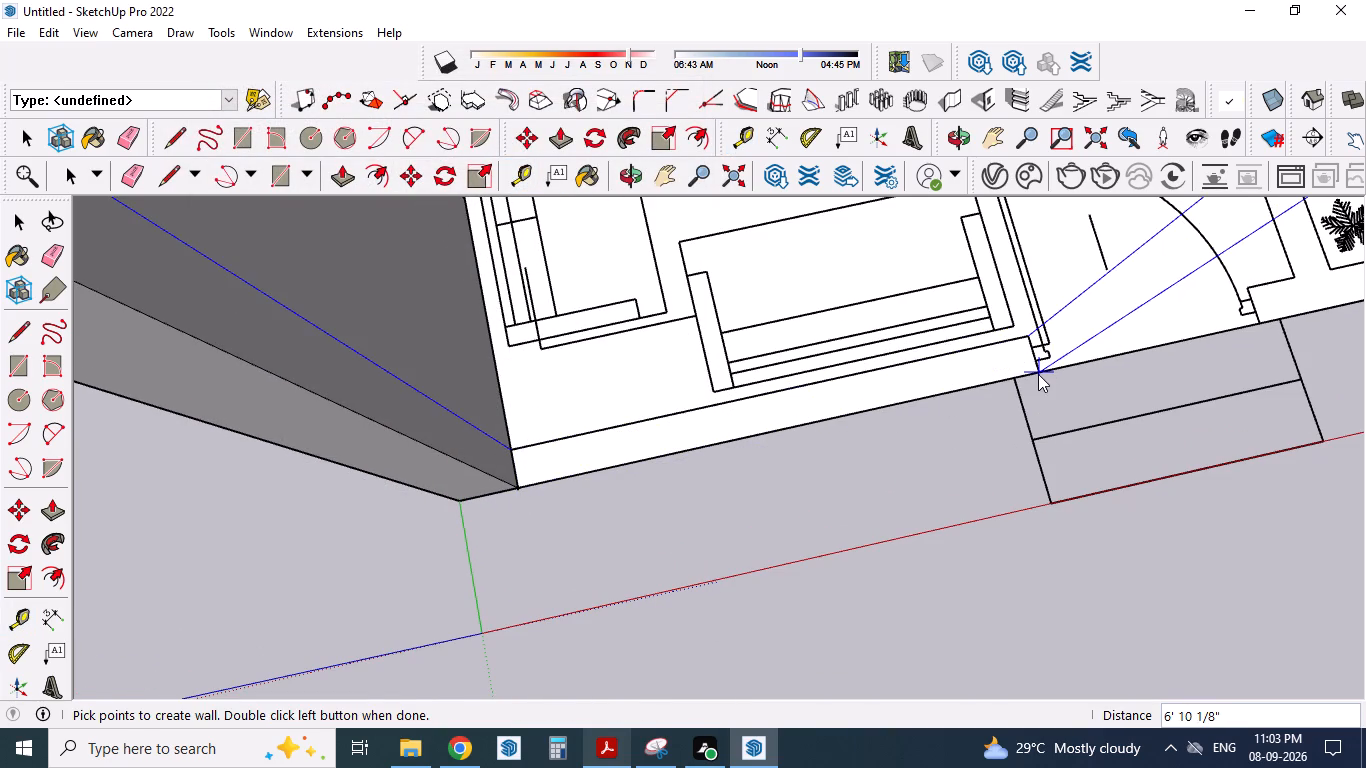
pyautogui.doubleClick(1037, 375)
# Build a 6" thick, 10' high front wall from the main door's far jamb along the planting bed to the opposite front corner.
pyautogui.scroll(-12, 550, 470)
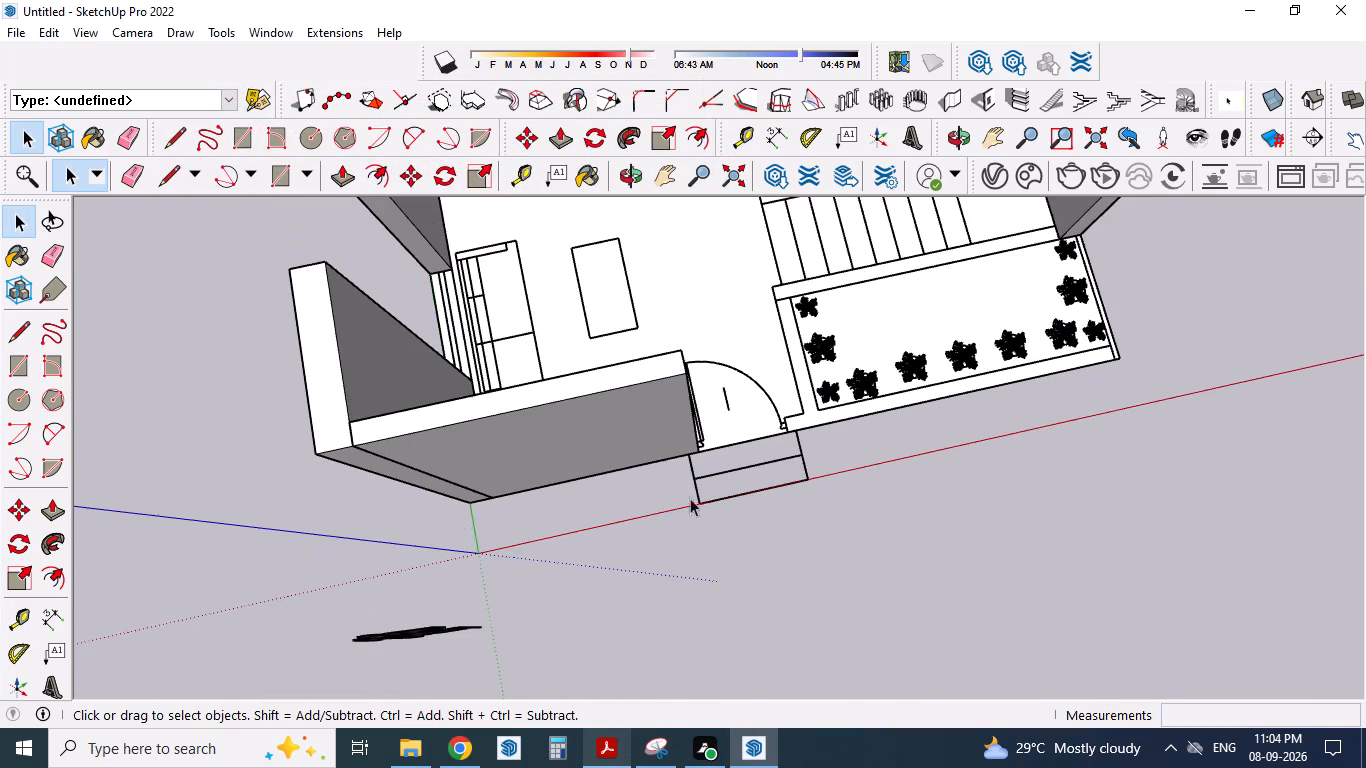
pyautogui.scroll(6, 1032, 407)
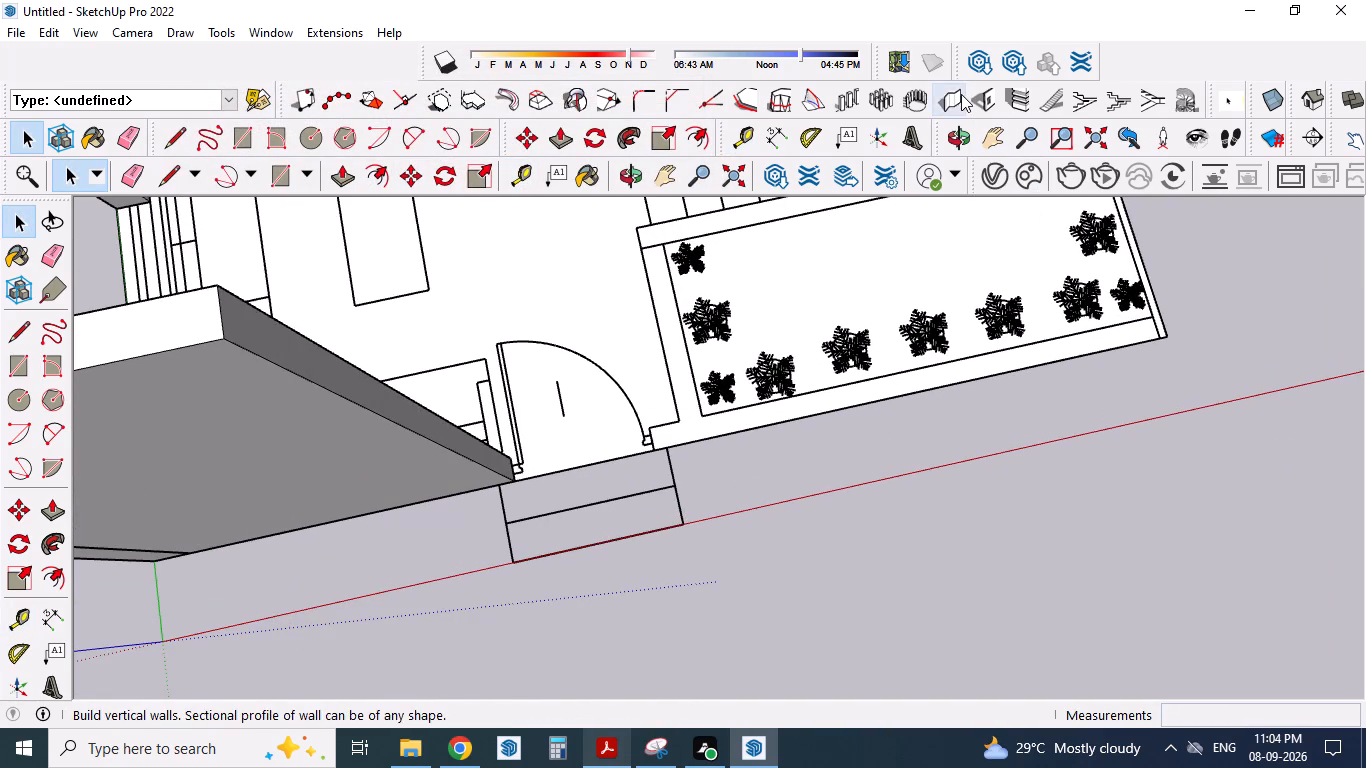
pyautogui.click(960, 94)
pyautogui.click(252, 517)
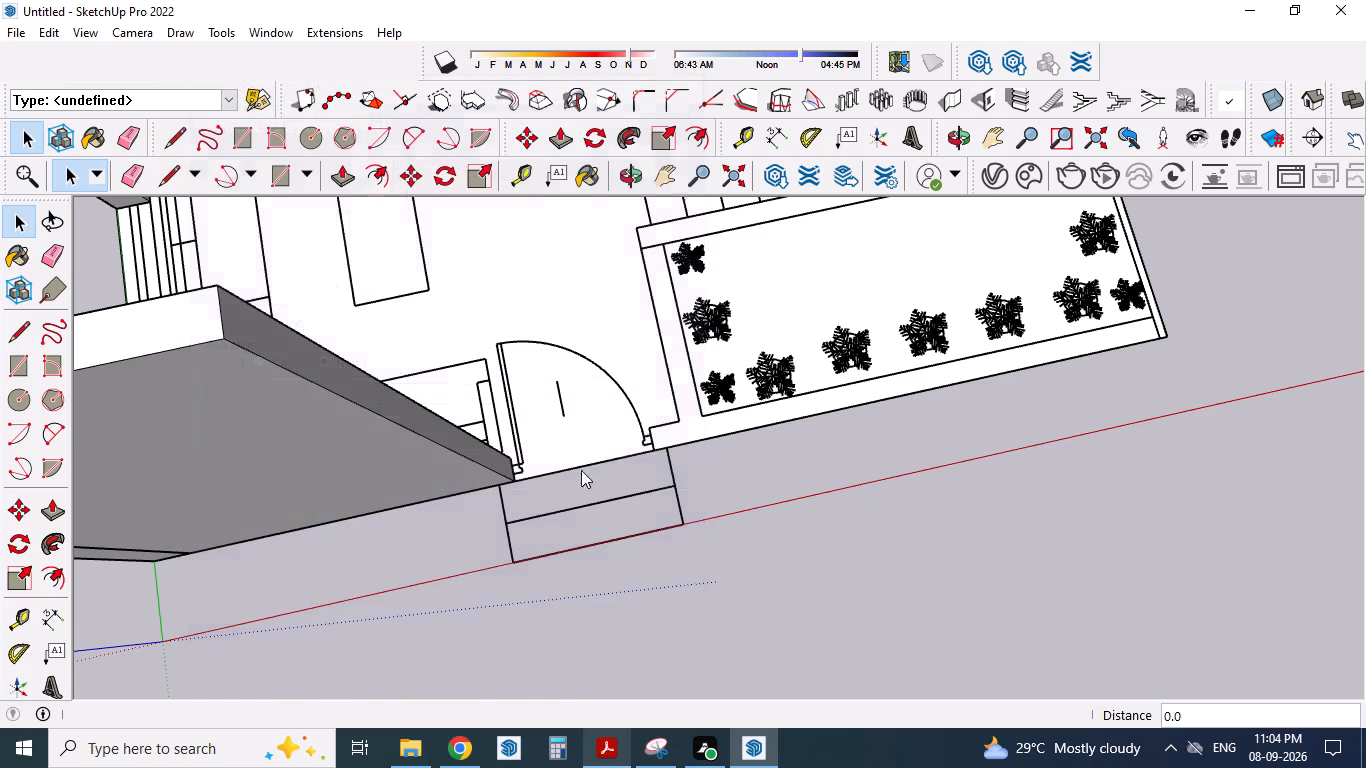
pyautogui.click(661, 441)
pyautogui.scroll(4, 661, 441)
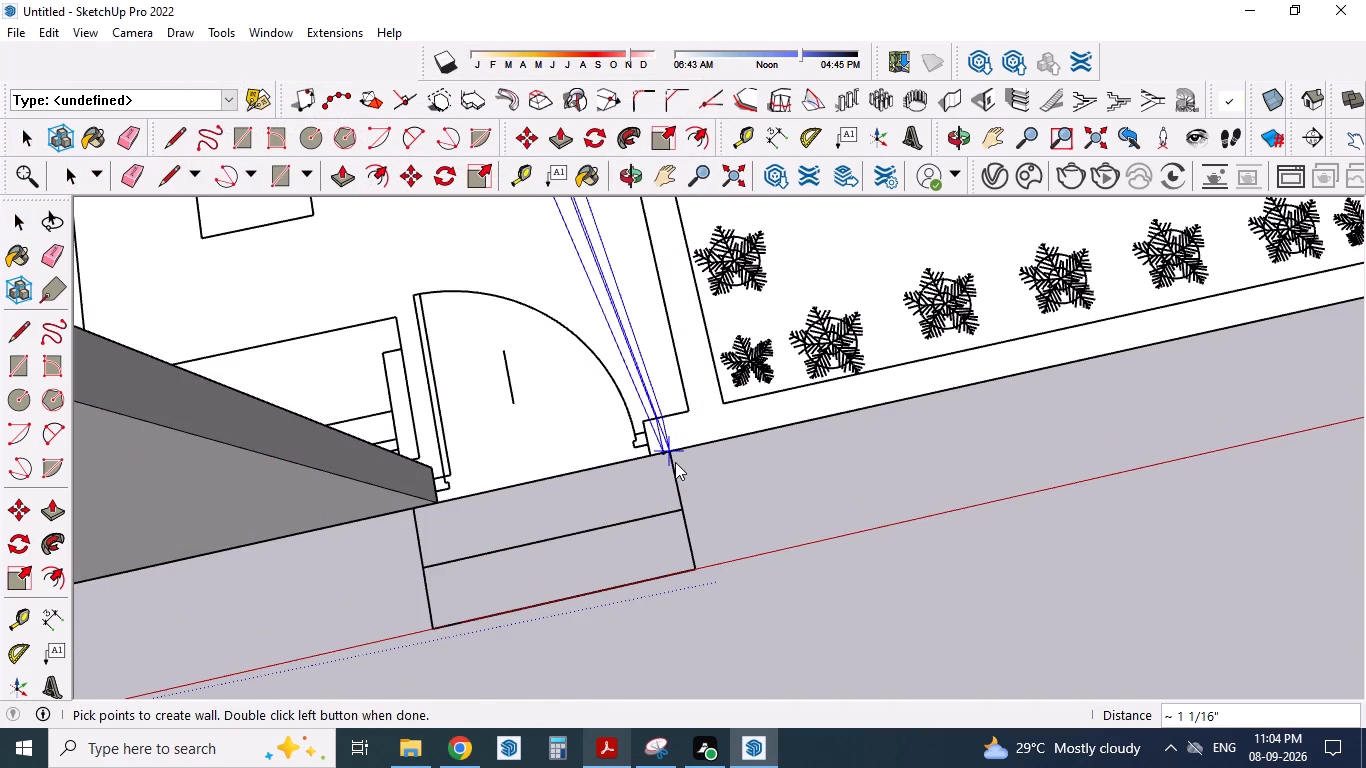
pyautogui.press('Escape')
pyautogui.scroll(3, 684, 400)
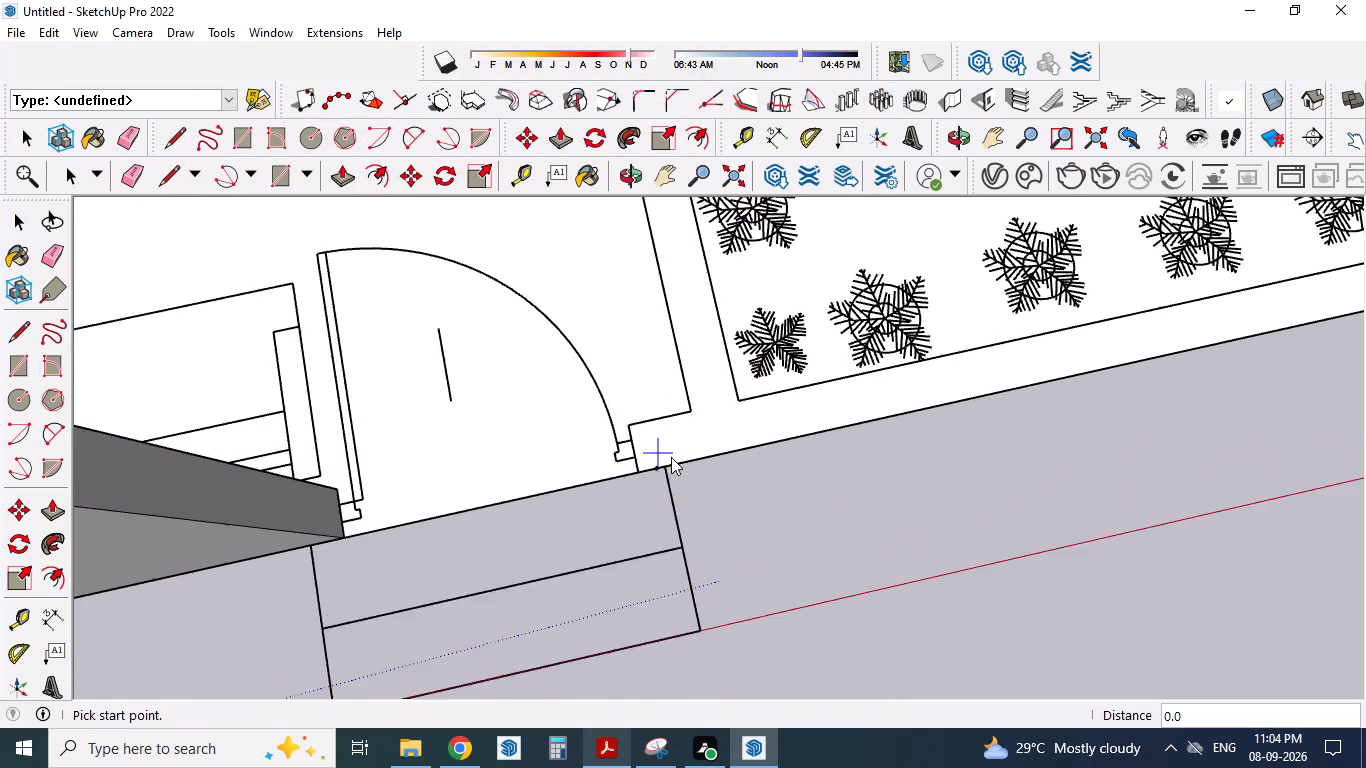
pyautogui.scroll(4, 671, 457)
pyautogui.click(662, 465)
pyautogui.click(637, 486)
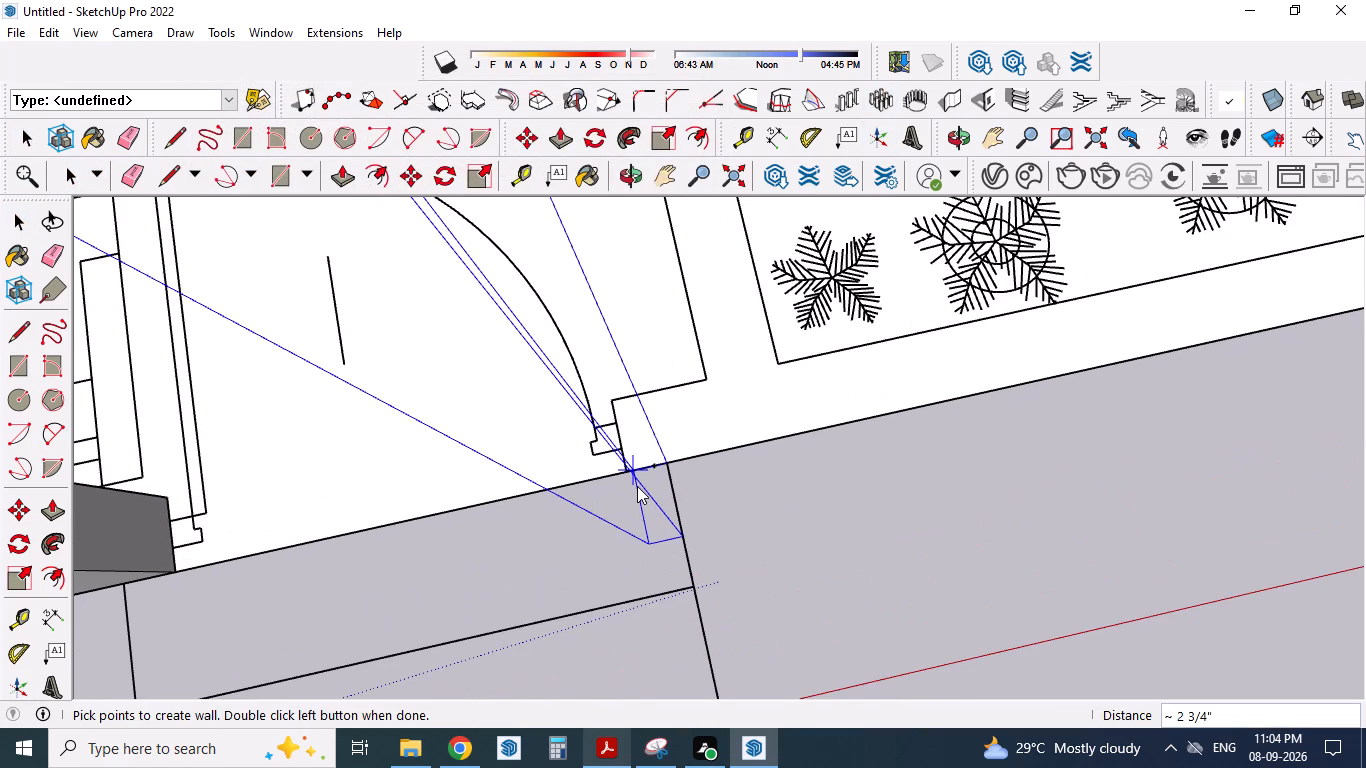
pyautogui.press('Escape')
pyautogui.press('Escape')
pyautogui.press('Escape')
pyautogui.scroll(3, 688, 456)
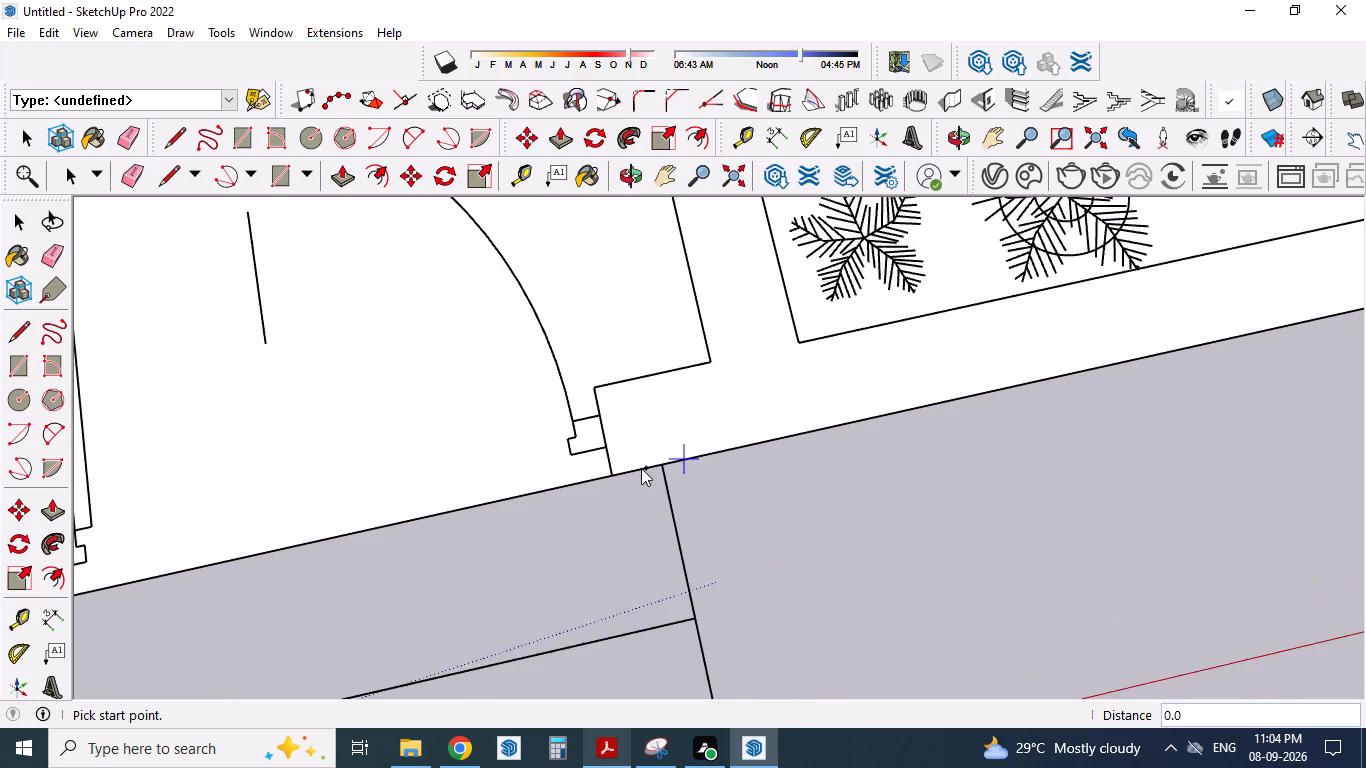
pyautogui.click(608, 473)
pyautogui.scroll(-7, 713, 445)
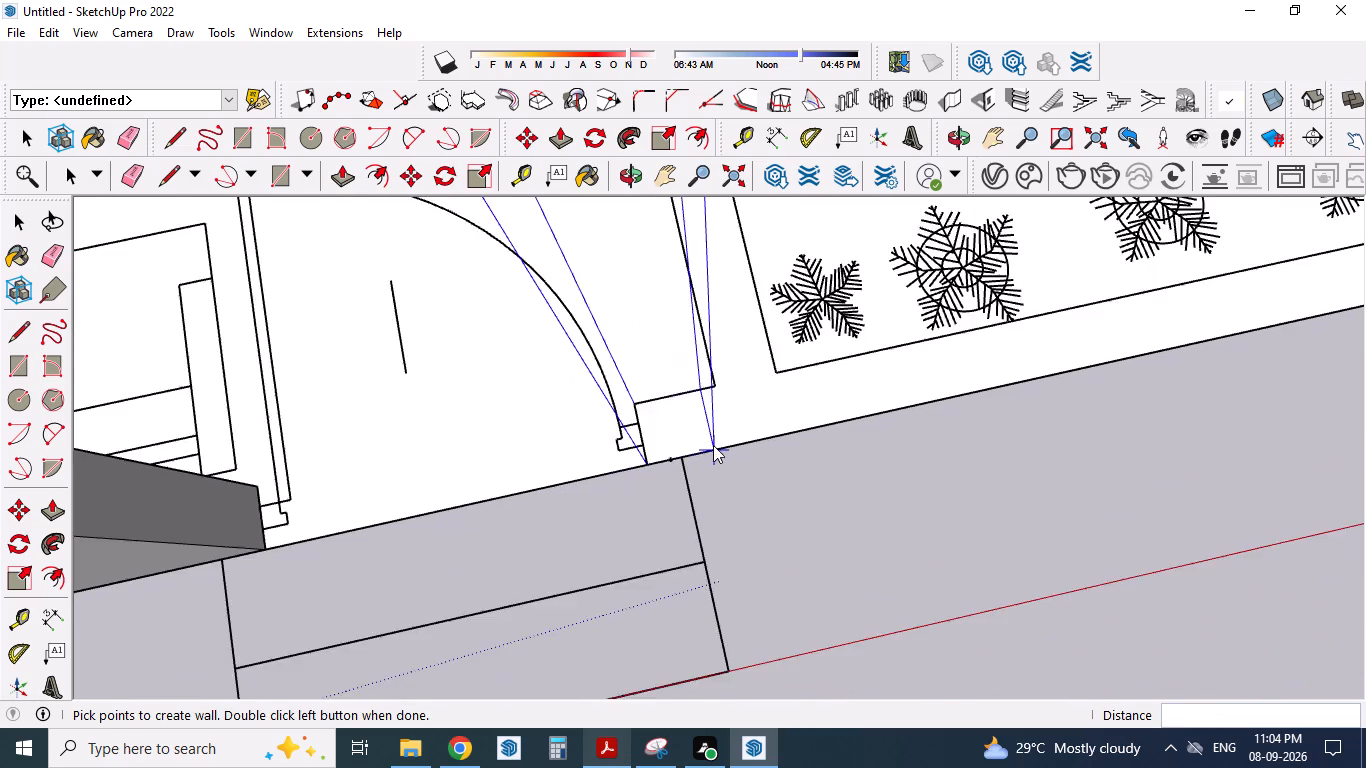
pyautogui.scroll(-13, 713, 445)
pyautogui.scroll(9, 999, 363)
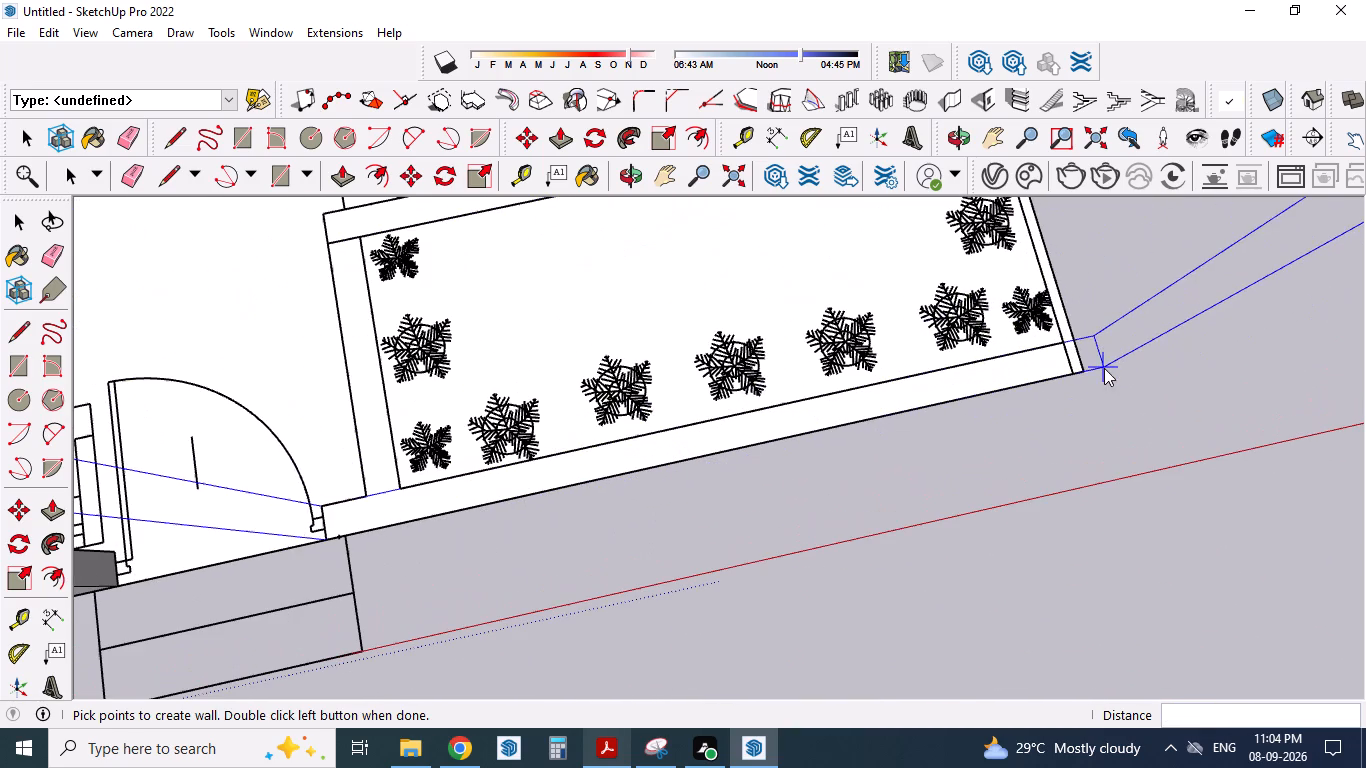
pyautogui.doubleClick(1079, 371)
# Measure the thickness of the partition between the living room and the dining area.
pyautogui.scroll(-9, 944, 498)
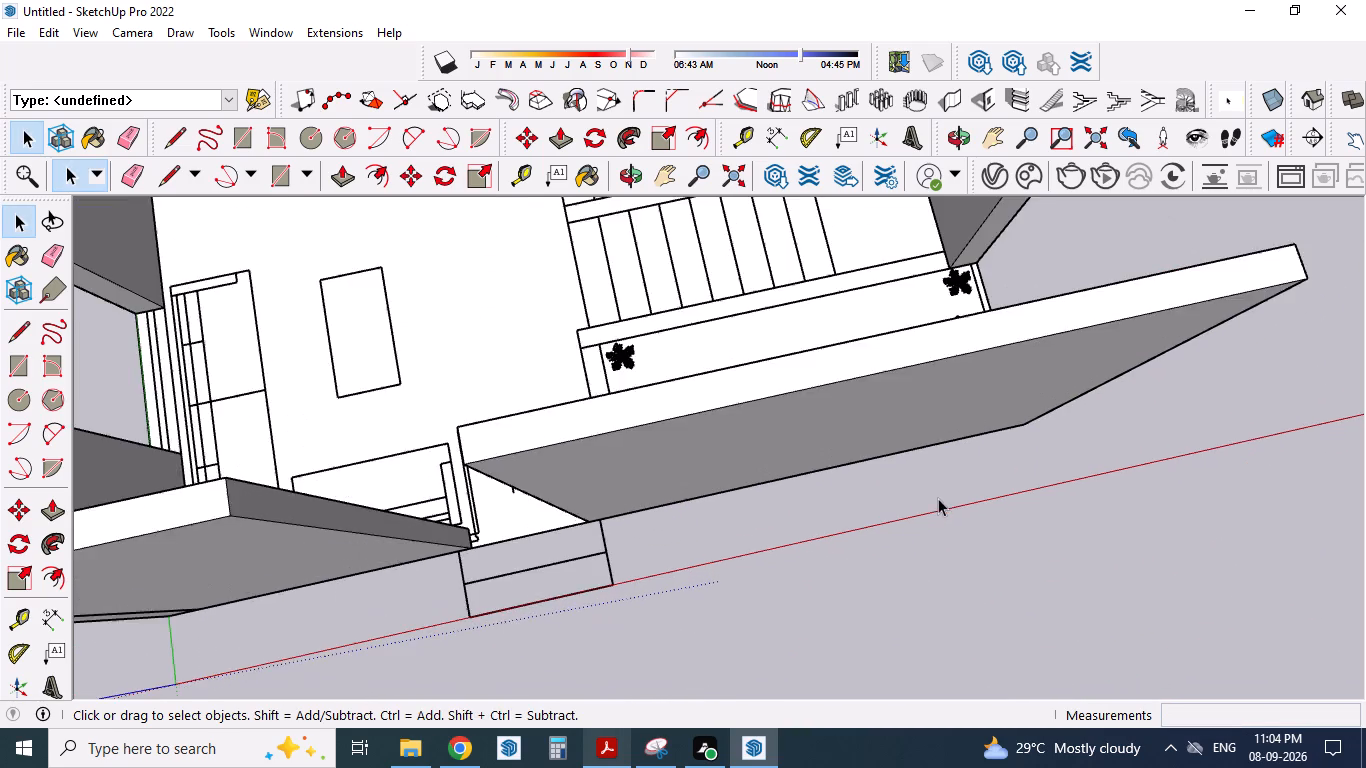
pyautogui.scroll(-4, 938, 498)
pyautogui.moveTo(965, 496); pyautogui.dragTo(697, 562, button='middle')
pyautogui.scroll(2, 692, 464)
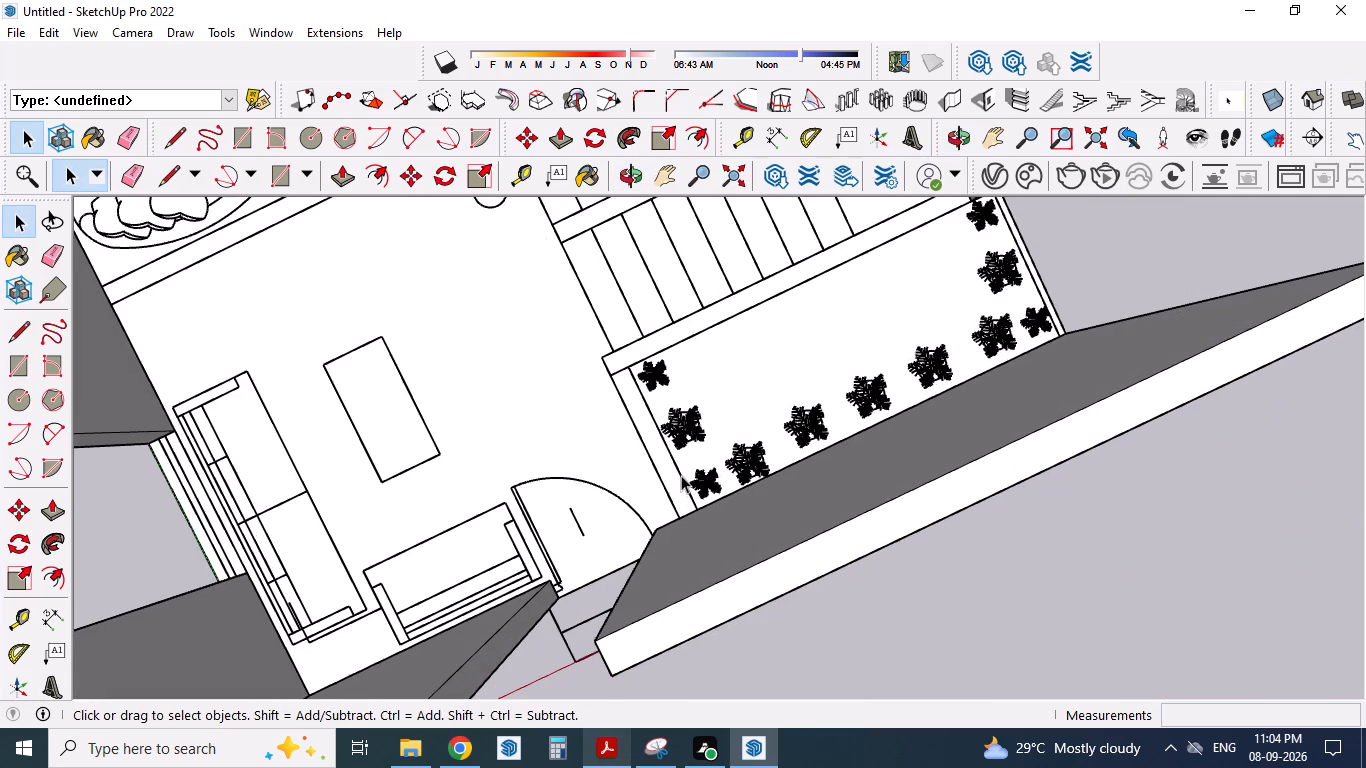
pyautogui.scroll(-14, 681, 477)
pyautogui.moveTo(868, 488); pyautogui.dragTo(786, 533, button='middle')
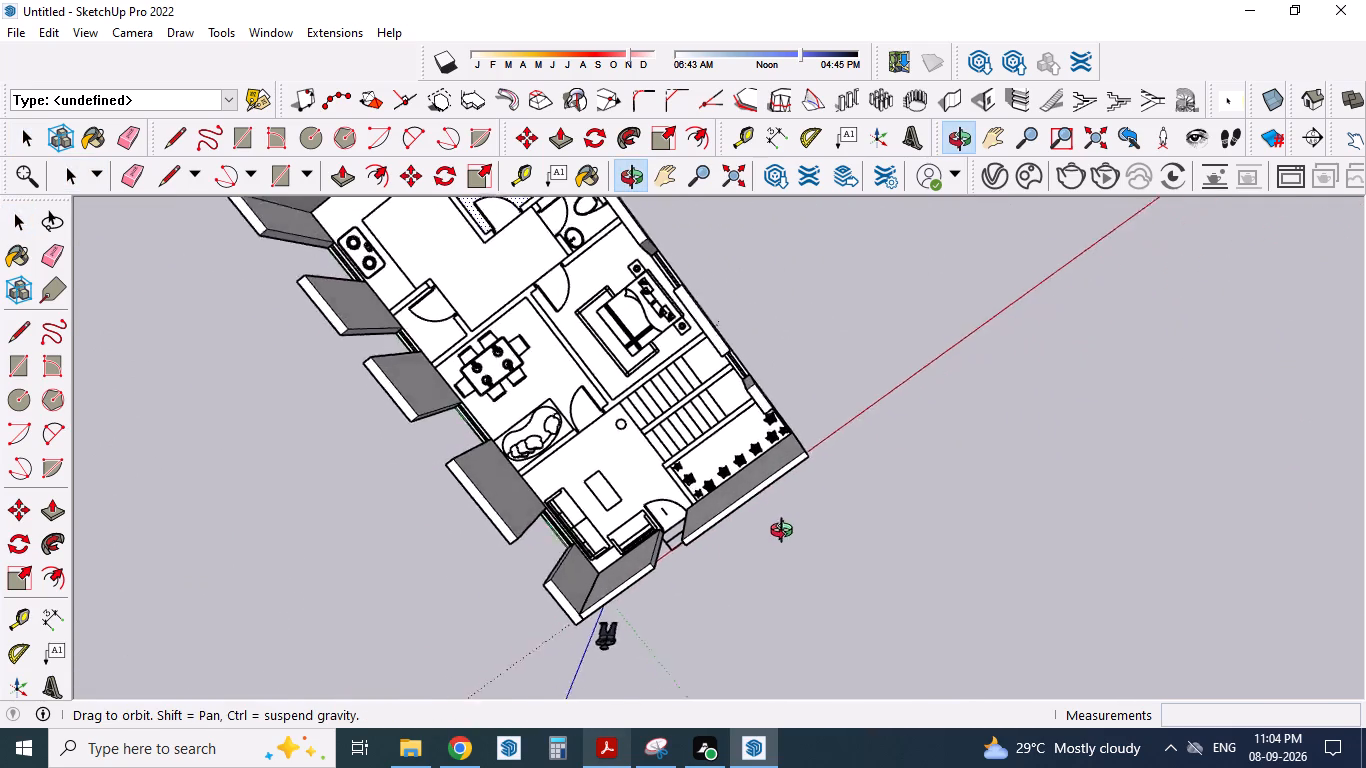
pyautogui.moveTo(786, 533); pyautogui.dragTo(742, 566, button='middle')
pyautogui.scroll(-4, 748, 482)
pyautogui.moveTo(633, 557); pyautogui.dragTo(800, 453, button='middle')
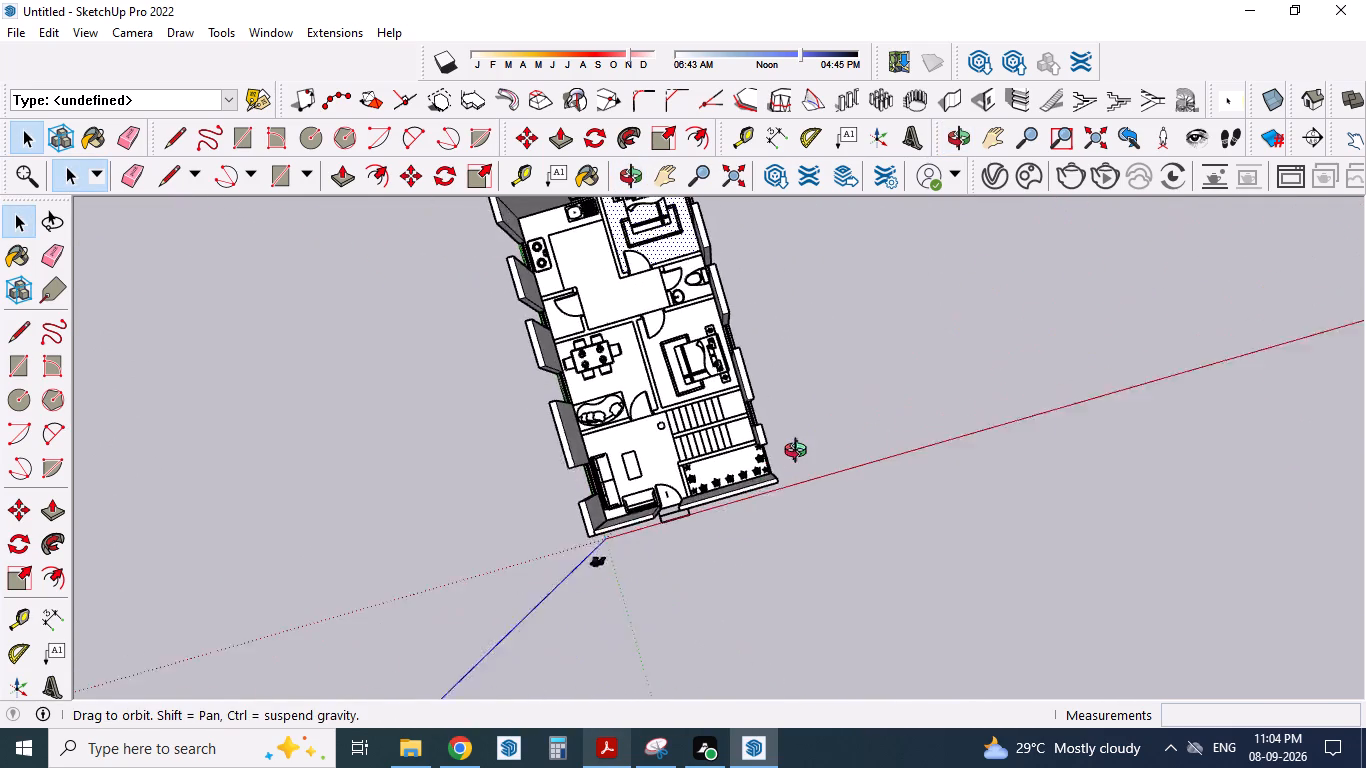
pyautogui.moveTo(800, 453); pyautogui.dragTo(803, 452, button='middle')
pyautogui.scroll(4, 691, 402)
pyautogui.scroll(4, 610, 459)
pyautogui.scroll(-1, 610, 459)
pyautogui.scroll(8, 593, 452)
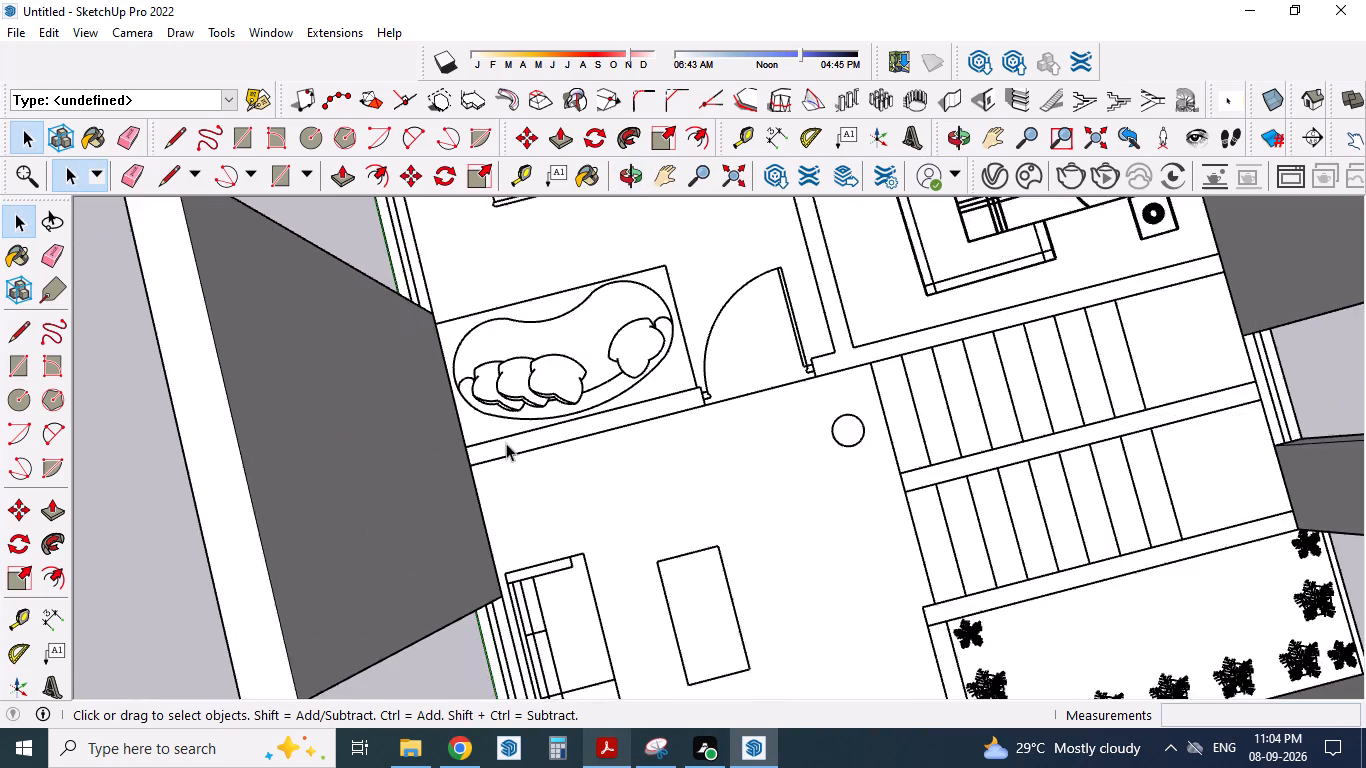
pyautogui.scroll(-1, 535, 442)
pyautogui.press('t')
pyautogui.scroll(4, 549, 474)
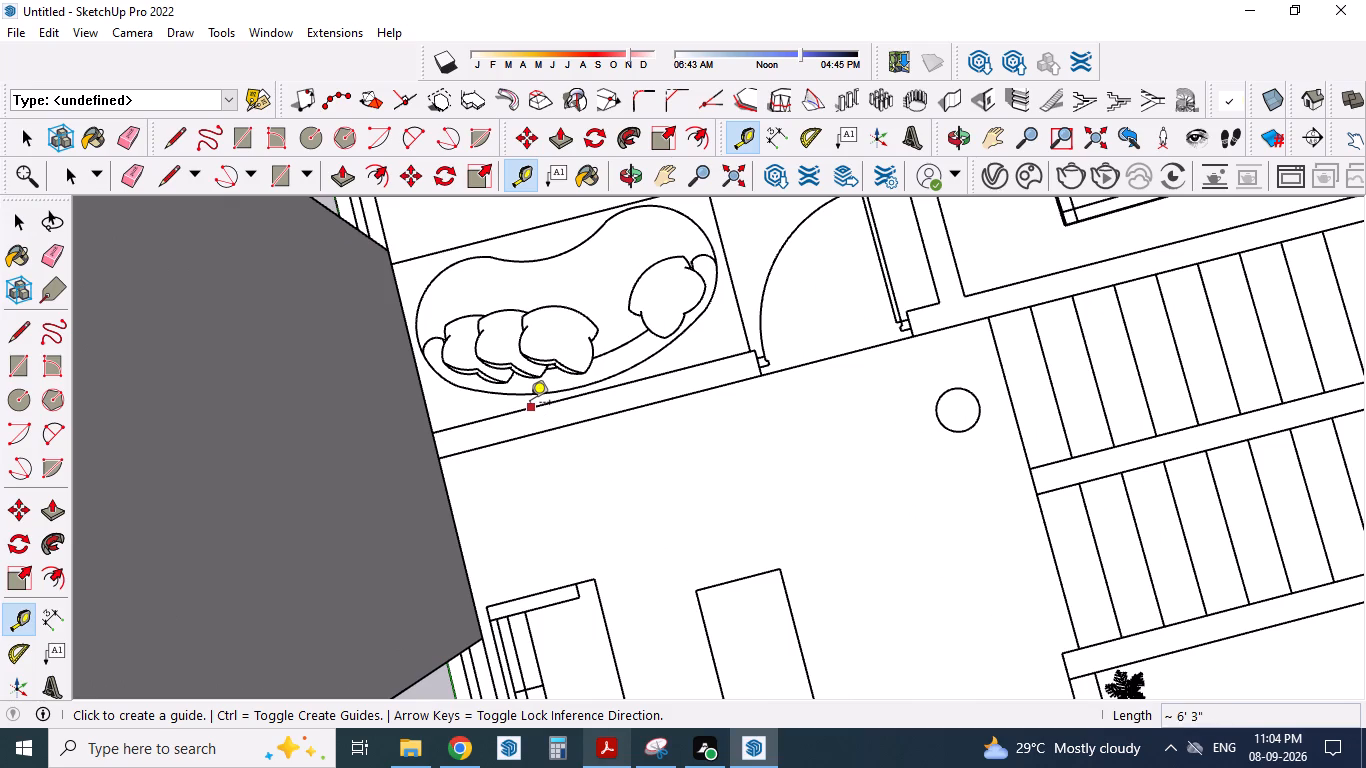
pyautogui.click(530, 404)
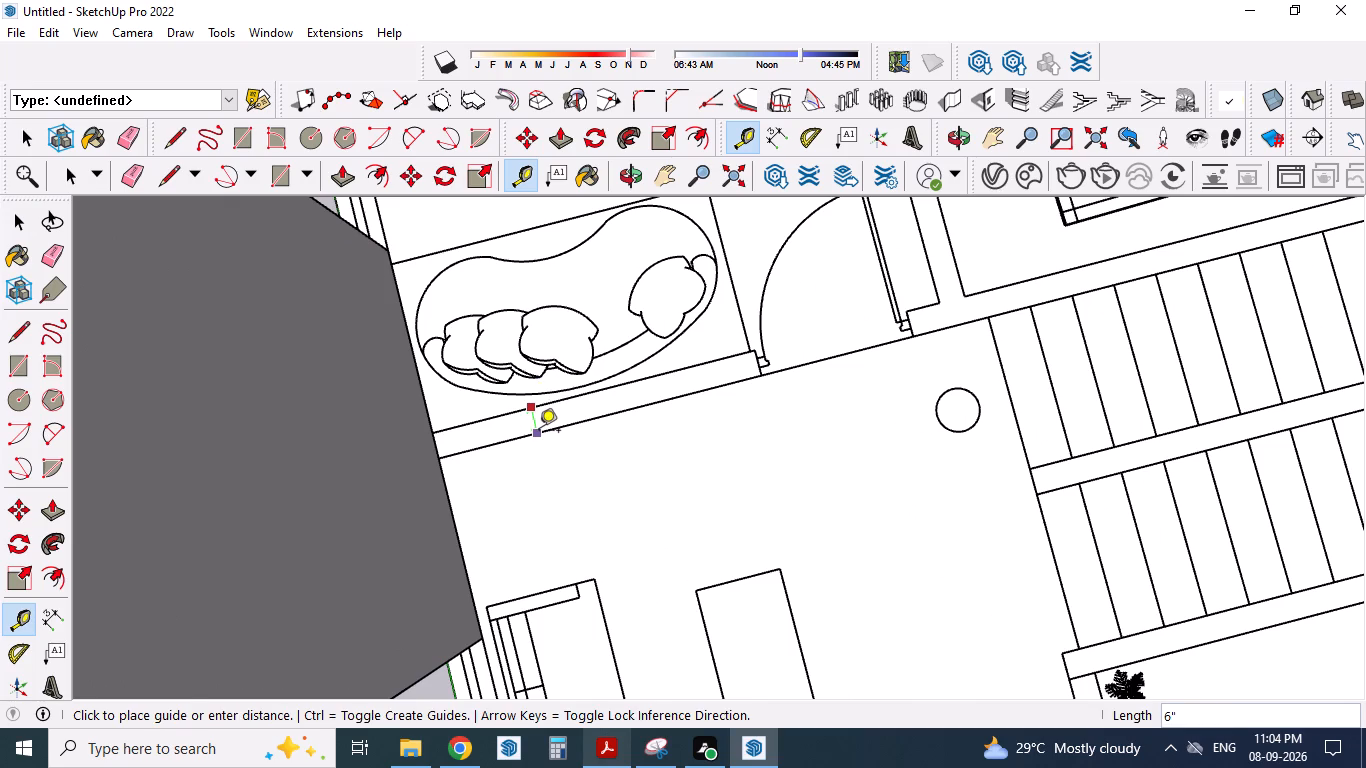
pyautogui.press('Escape')
# Build a 6" thick, 10' high partition between the living room and dining area, from the outer wall to the door opening.
pyautogui.click(958, 102)
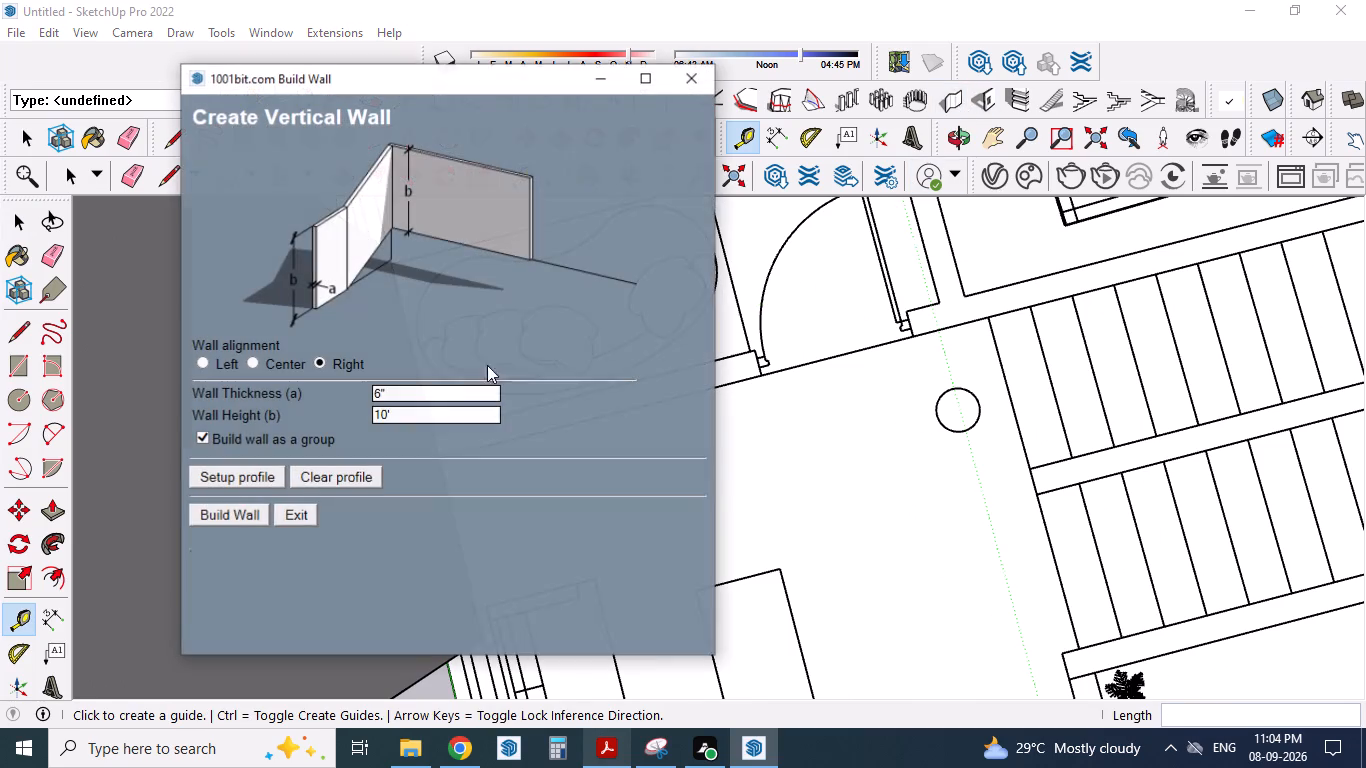
pyautogui.click(236, 522)
pyautogui.click(437, 460)
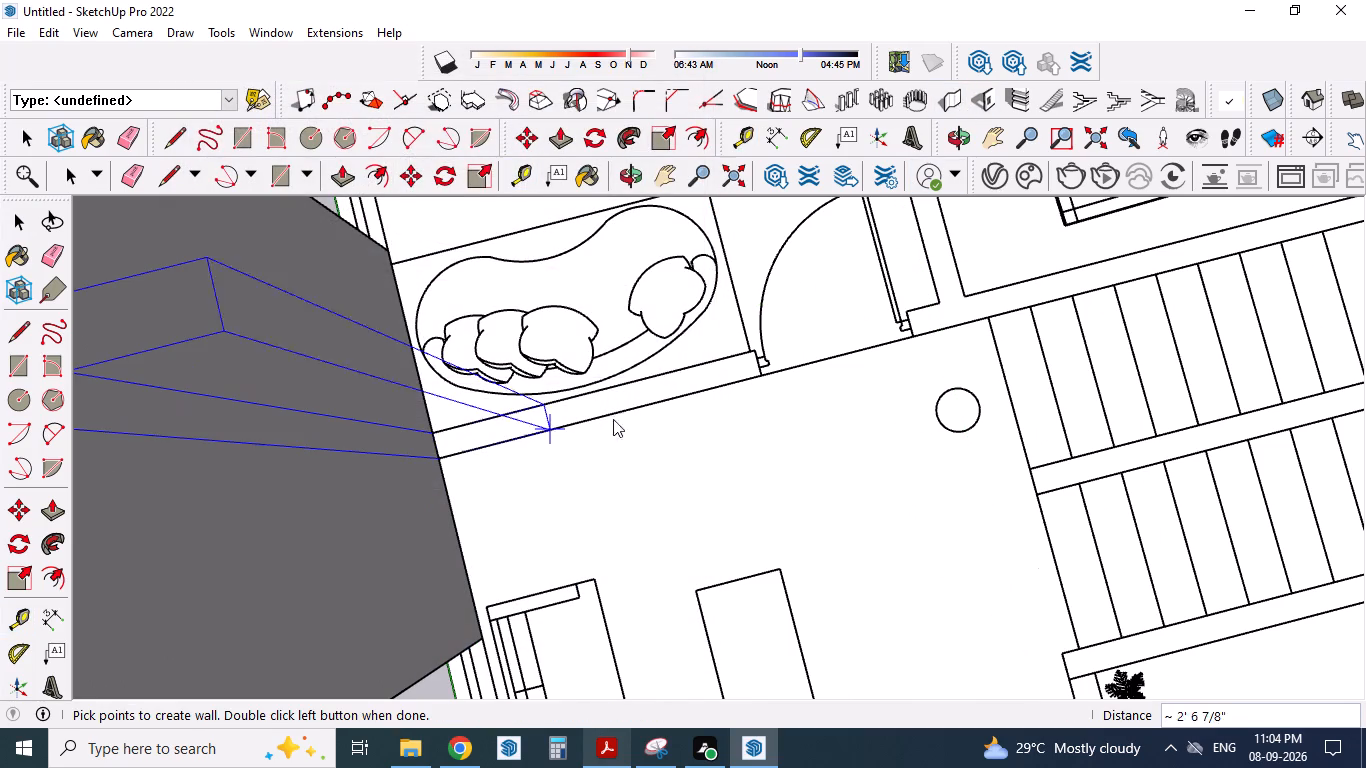
pyautogui.doubleClick(753, 382)
# Build a 6" thick, 10' high wall between the staircase and bedroom, from the dining door's other jamb to the opposite outer wall.
pyautogui.scroll(-4, 597, 487)
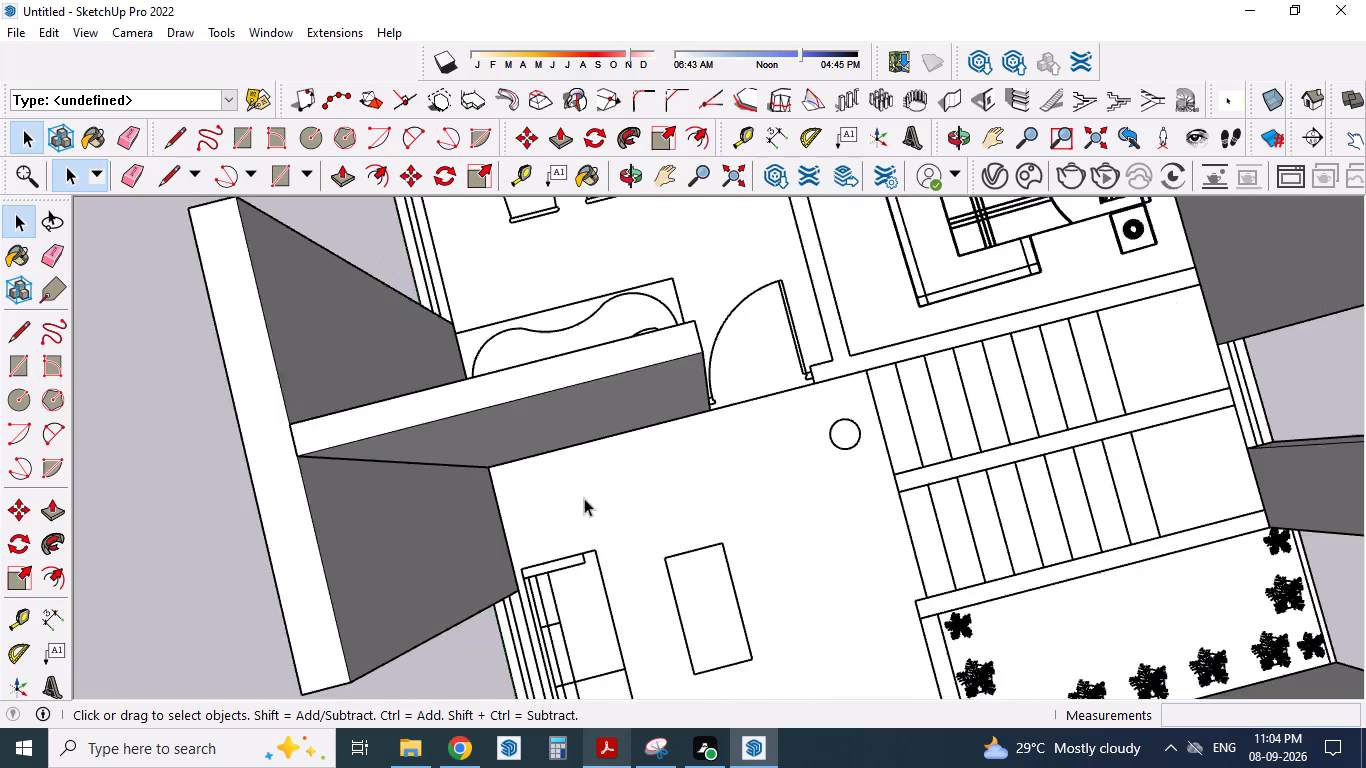
pyautogui.scroll(-5, 584, 498)
pyautogui.scroll(4, 856, 437)
pyautogui.click(944, 110)
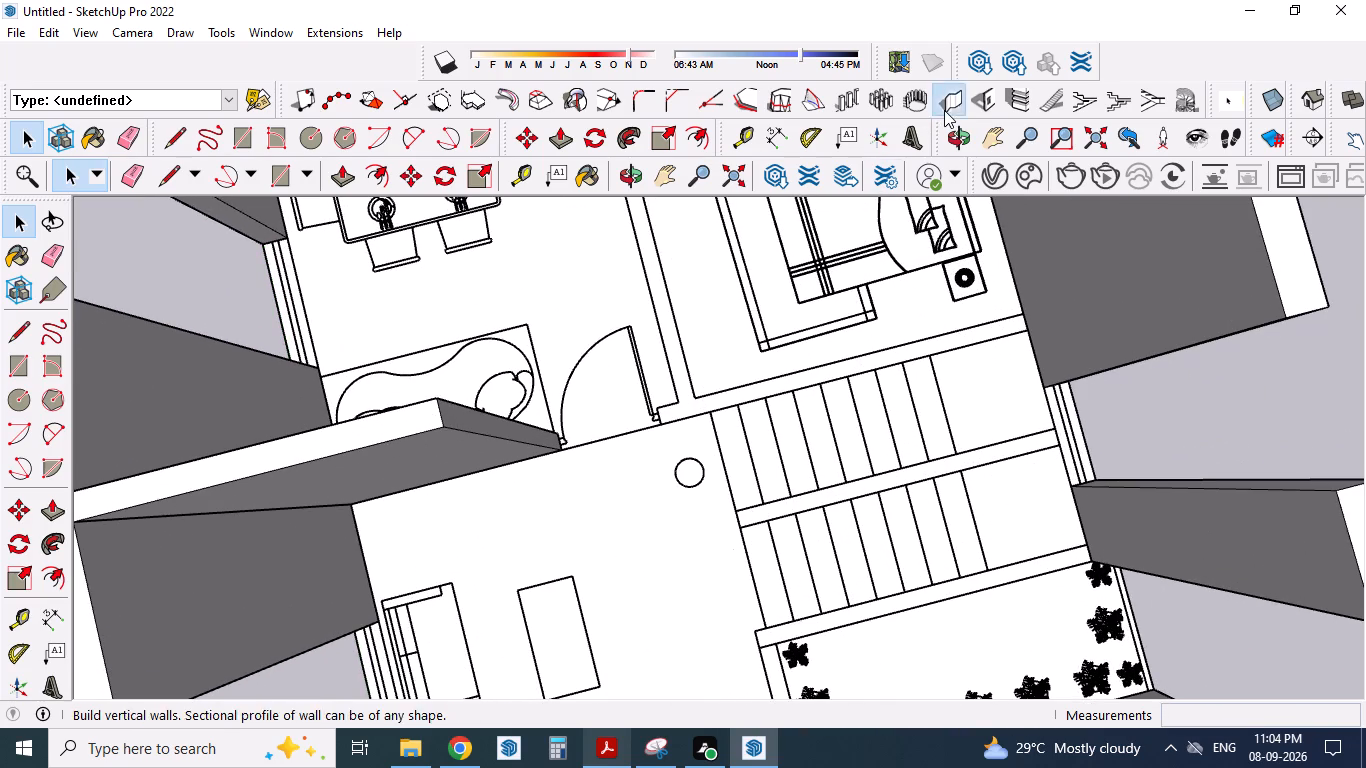
pyautogui.click(238, 516)
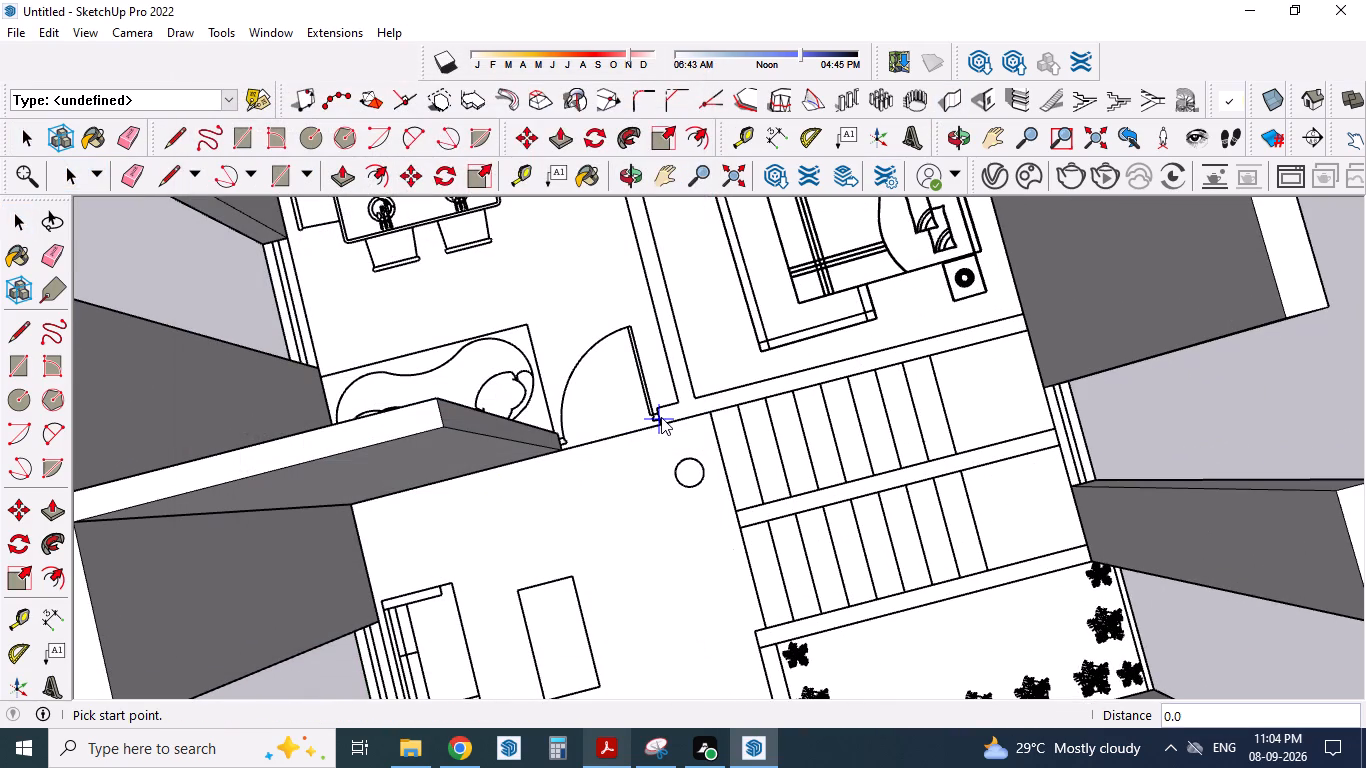
pyautogui.scroll(4, 661, 426)
pyautogui.click(661, 426)
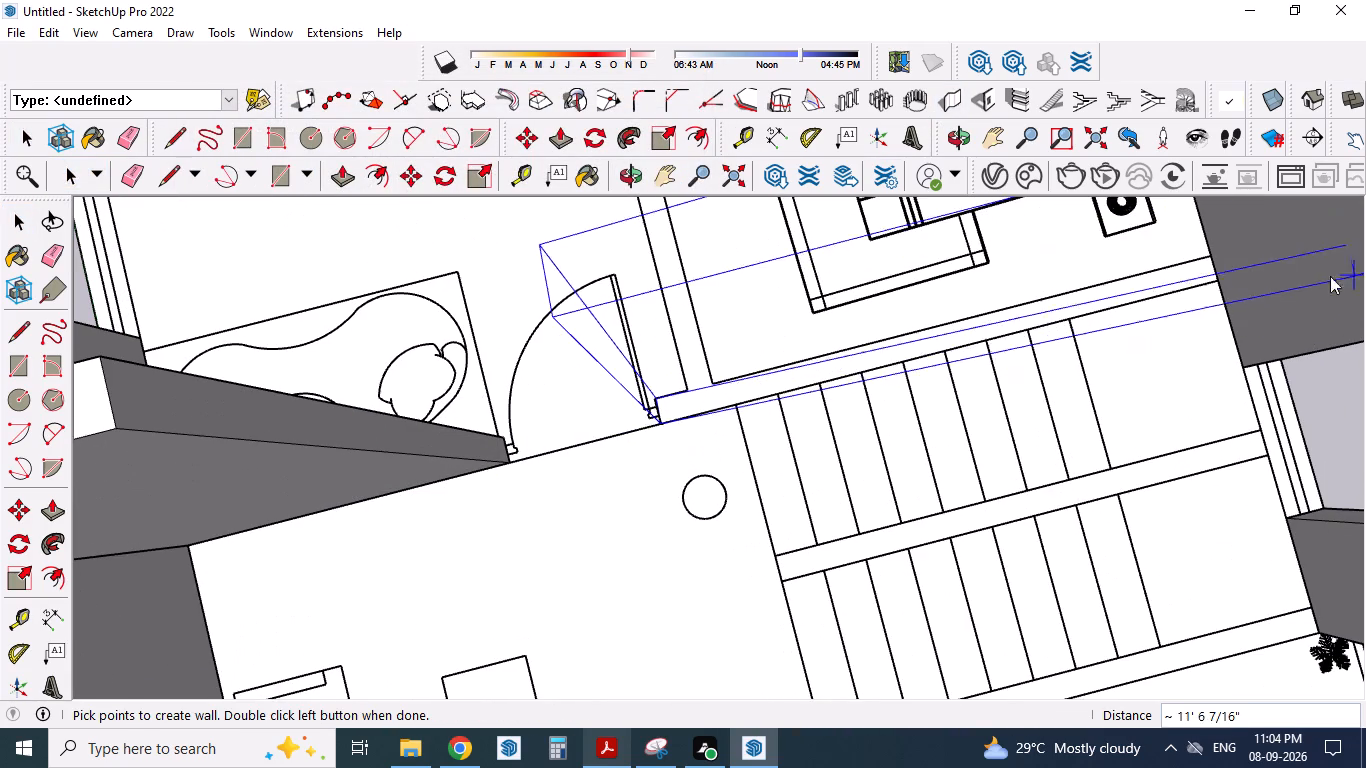
pyautogui.doubleClick(1215, 283)
# Build a 6" thick, 10' high wall along the kitchen side of the dining area, from the outer wall to the bedroom door.
pyautogui.scroll(-5, 789, 545)
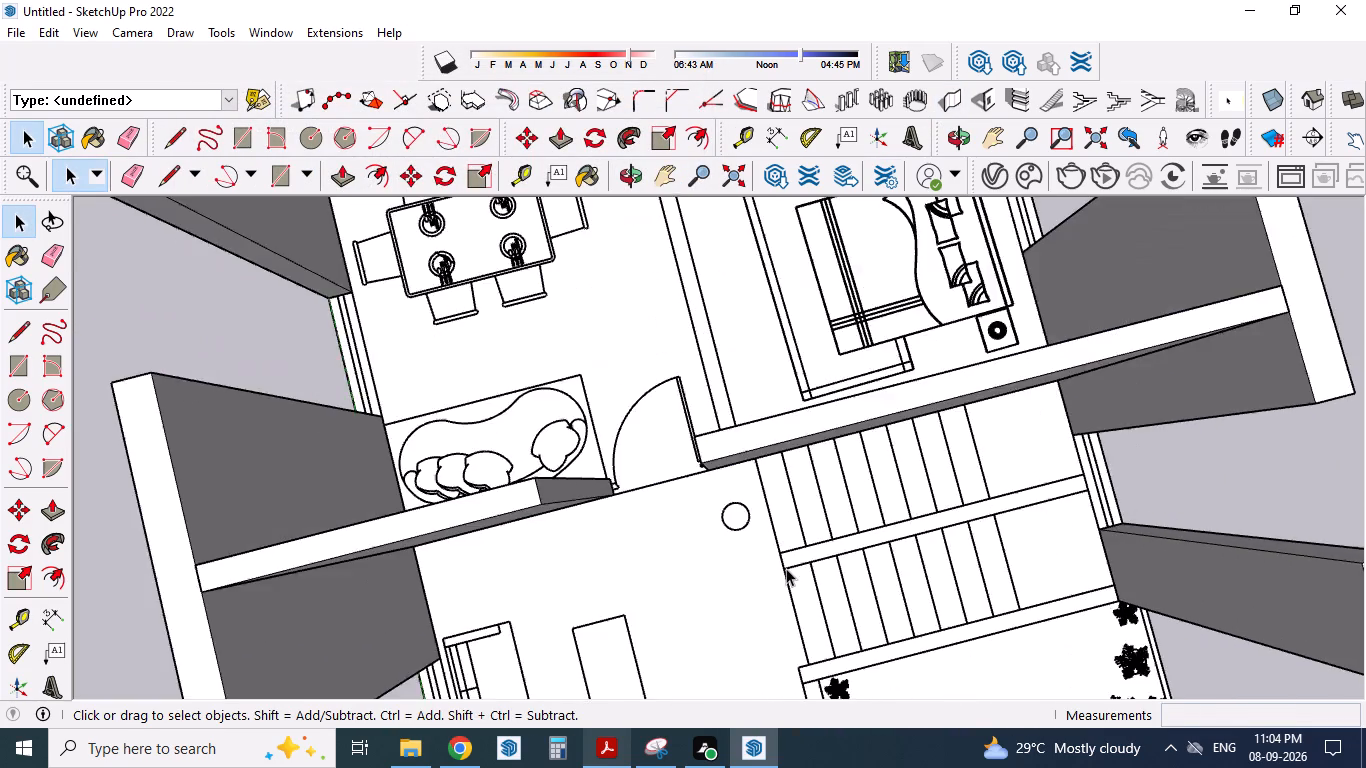
pyautogui.scroll(-4, 786, 568)
pyautogui.moveTo(946, 599); pyautogui.dragTo(738, 692, button='middle')
pyautogui.scroll(3, 643, 423)
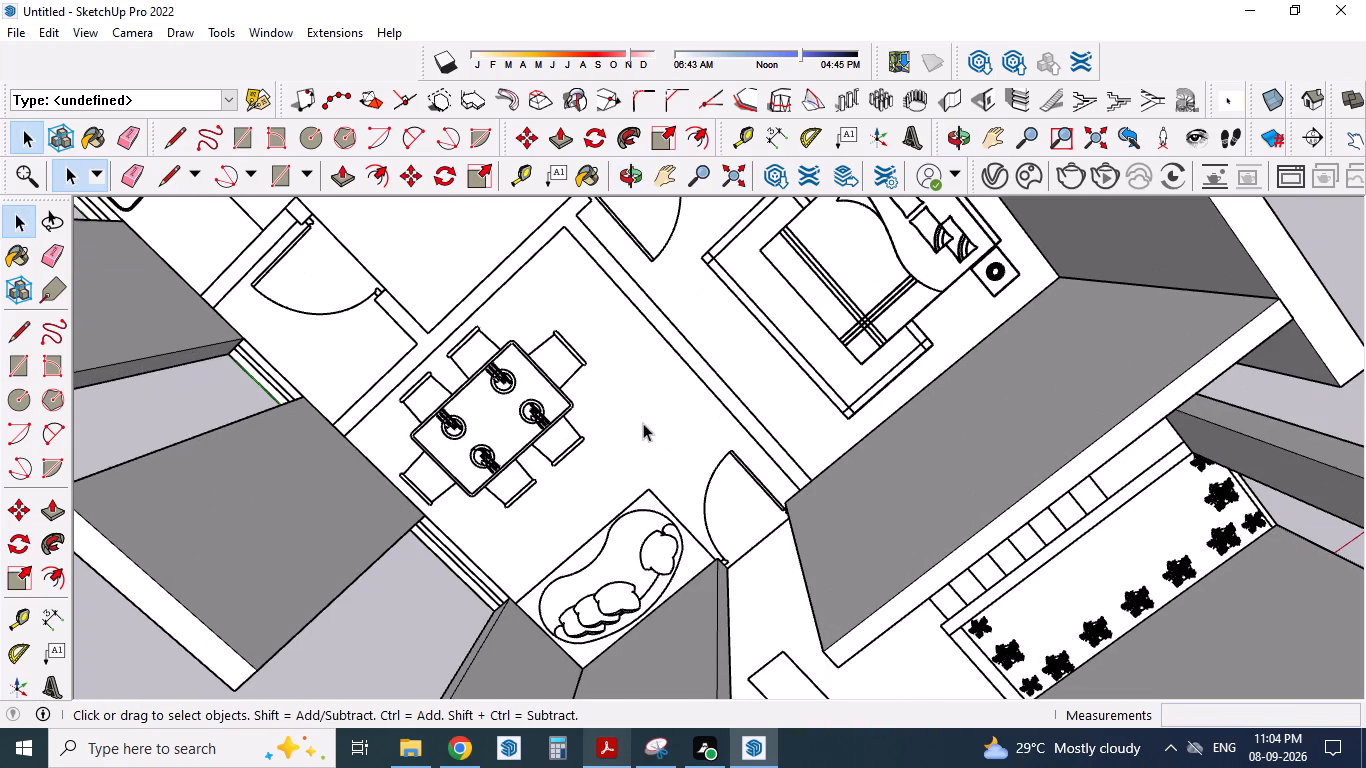
pyautogui.click(947, 99)
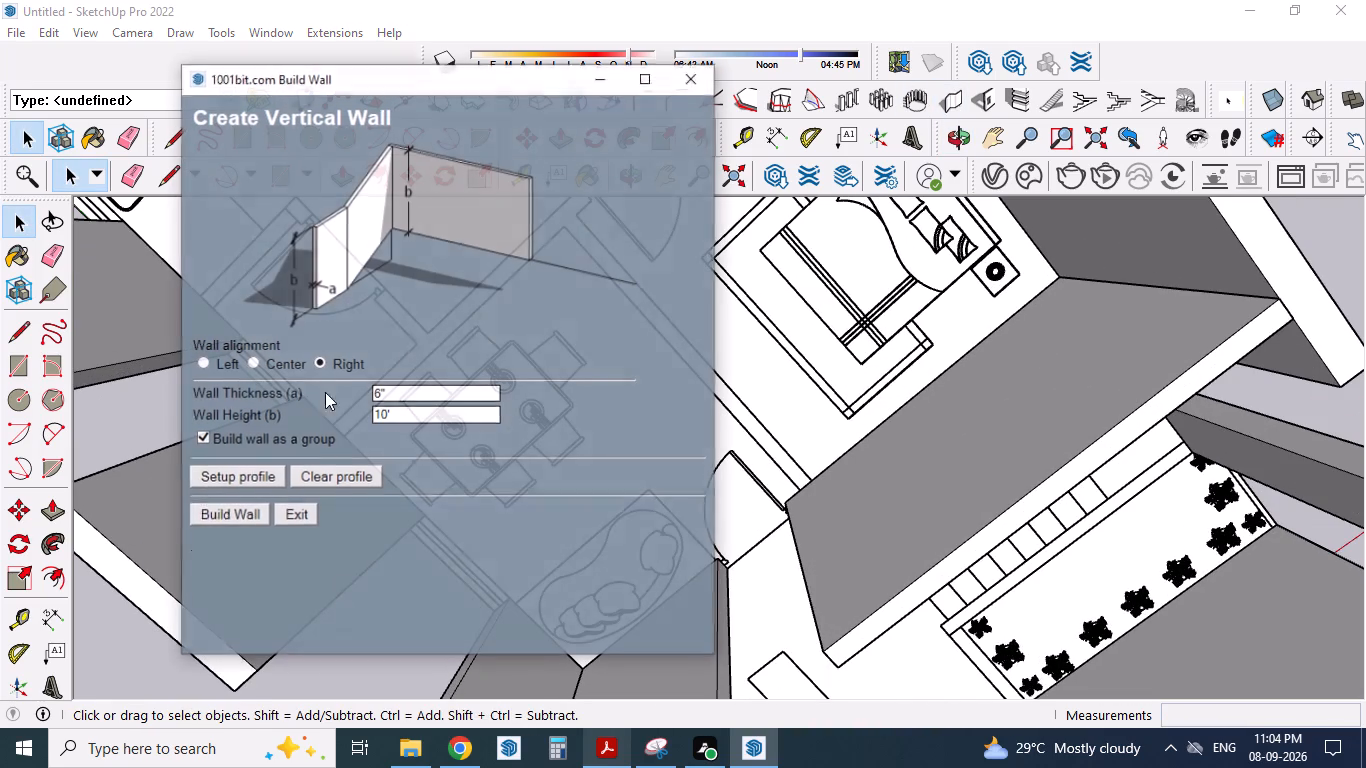
pyautogui.click(222, 514)
pyautogui.click(341, 436)
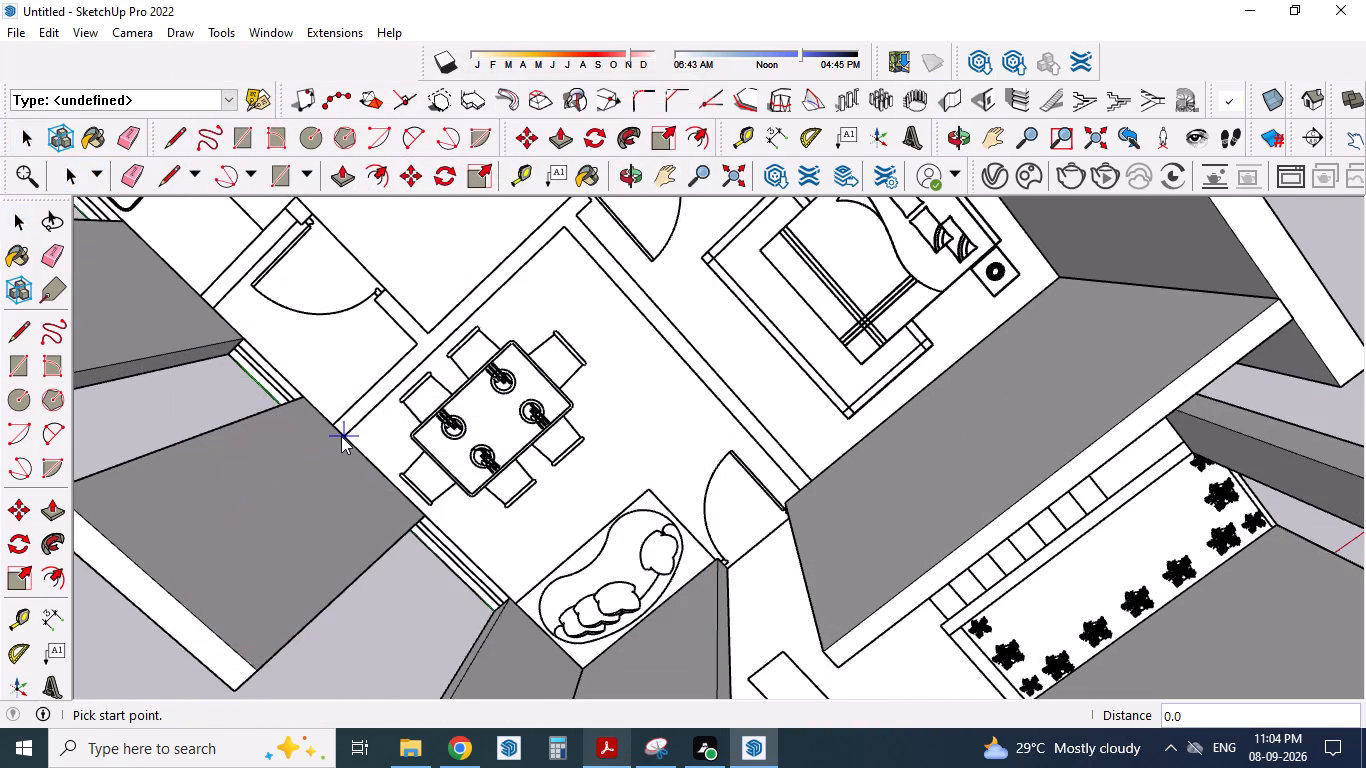
pyautogui.press('Escape')
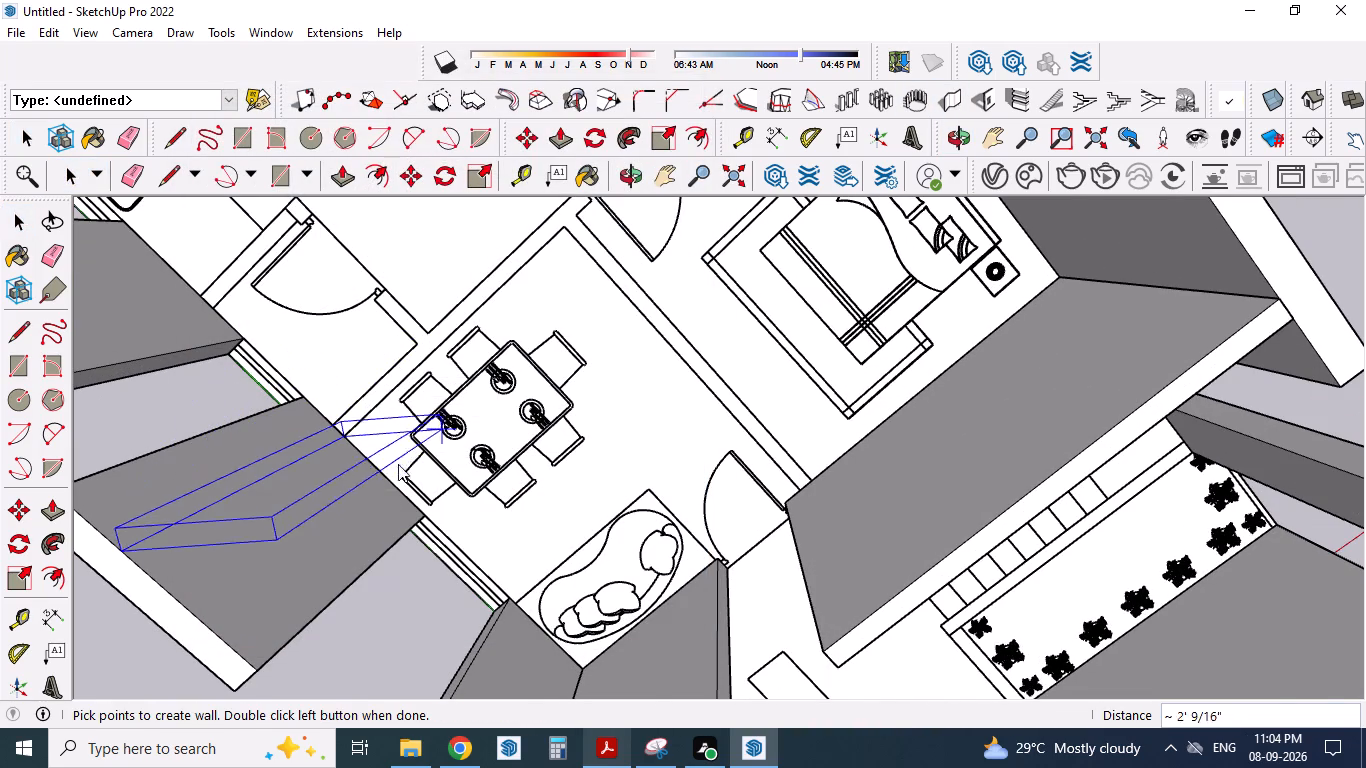
pyautogui.scroll(12, 343, 409)
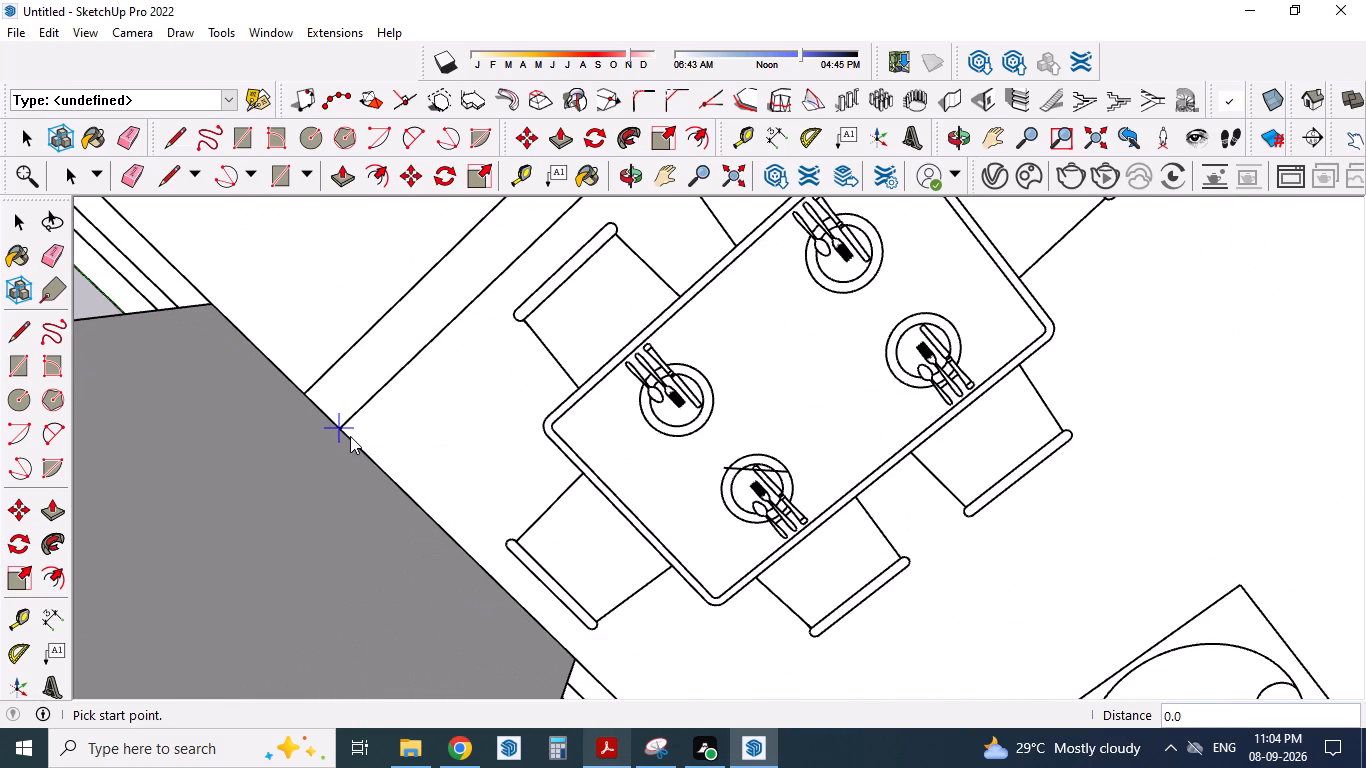
pyautogui.click(350, 436)
pyautogui.scroll(-19, 346, 458)
pyautogui.scroll(4, 484, 279)
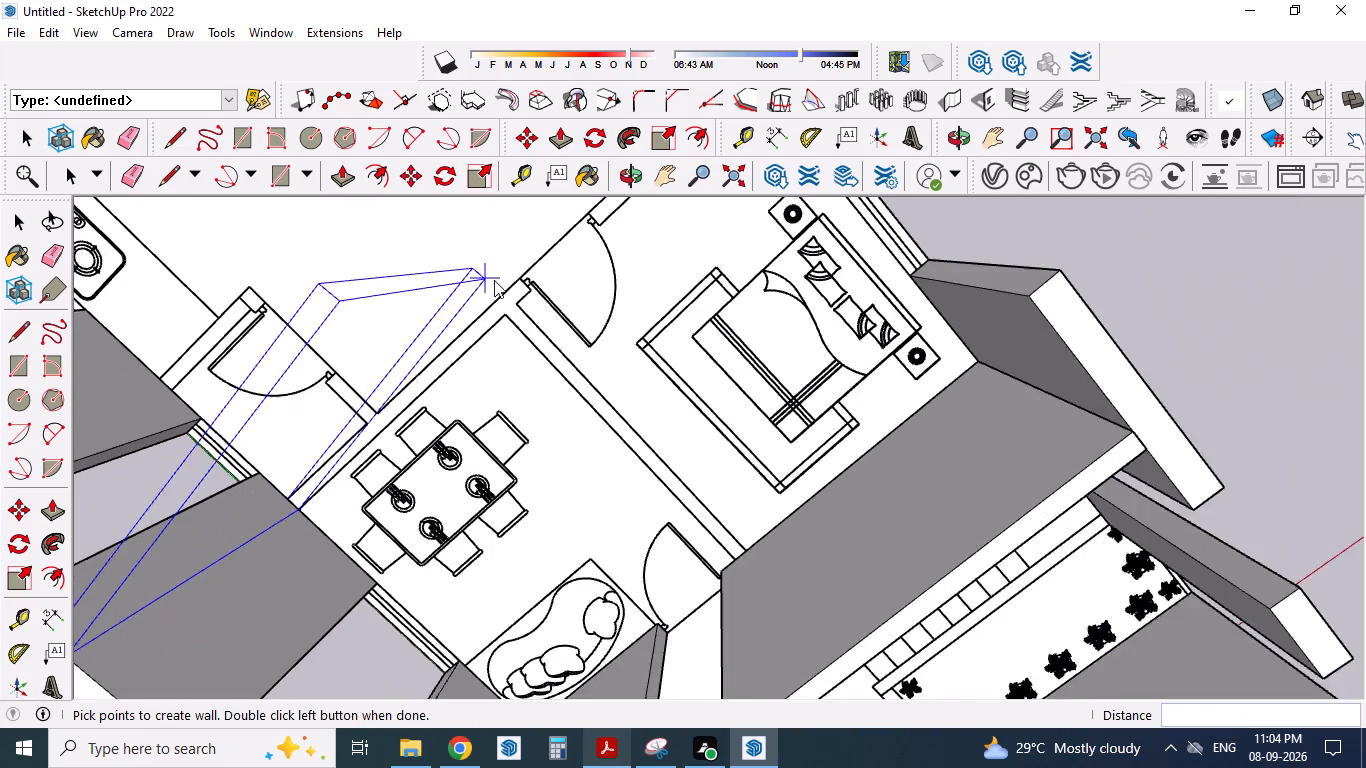
pyautogui.scroll(2, 534, 294)
pyautogui.doubleClick(538, 297)
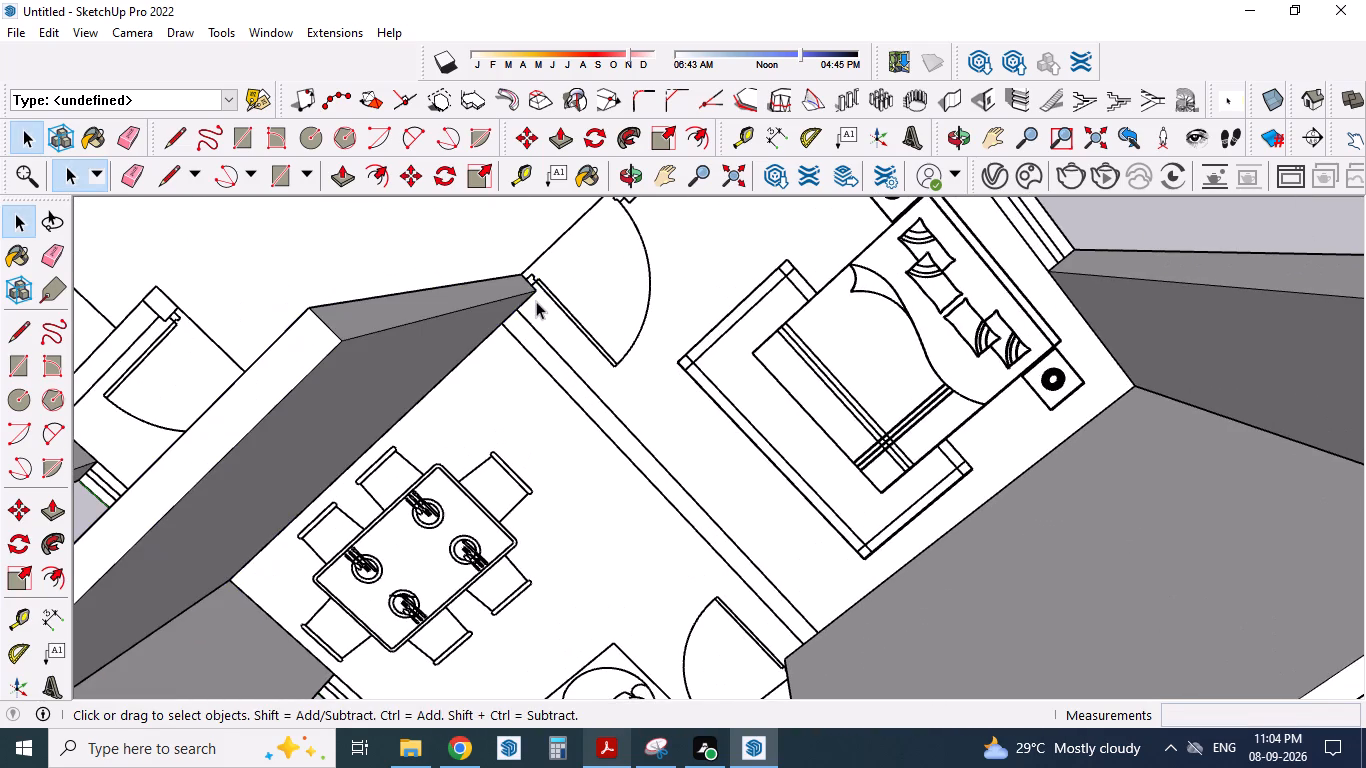
# Check the thickness of the partition between the dining area and the bedroom with the Tape Measure.
pyautogui.scroll(3, 686, 466)
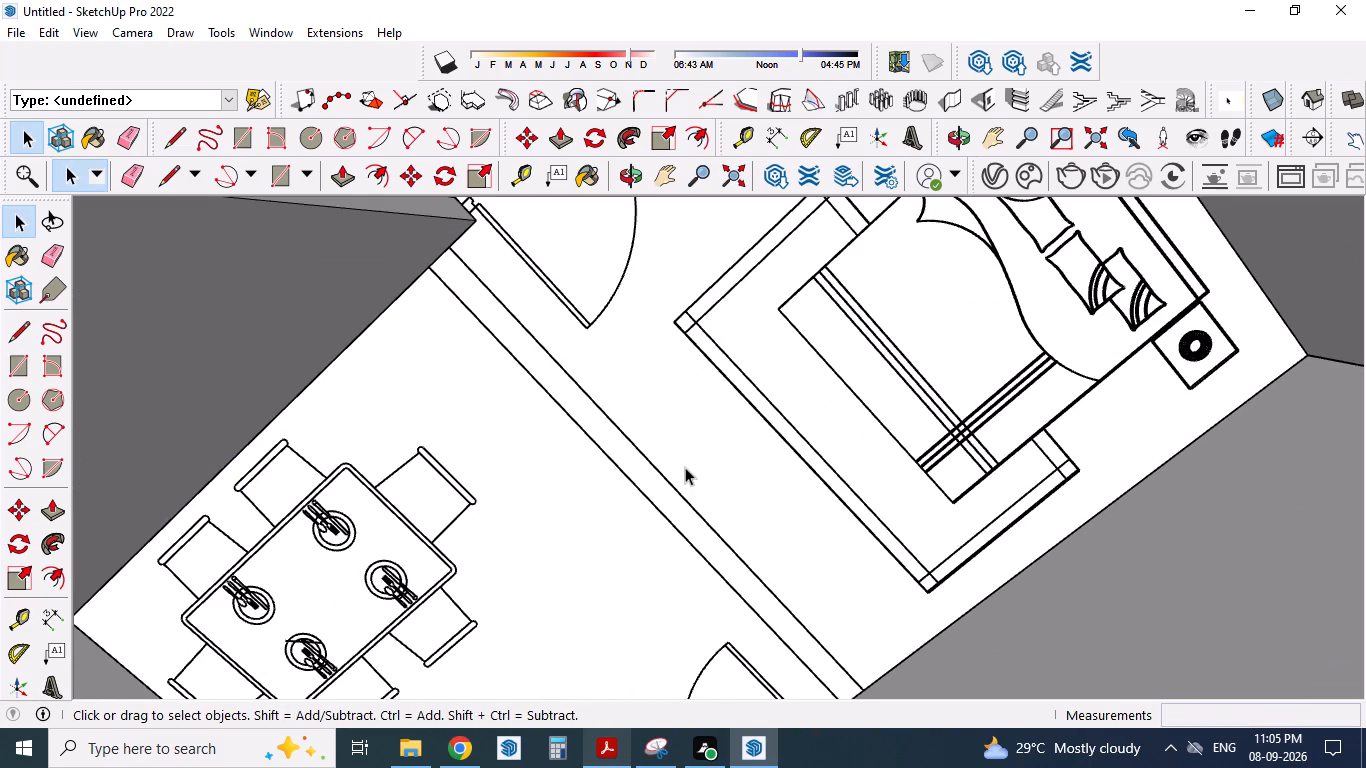
pyautogui.press('t')
pyautogui.click(638, 491)
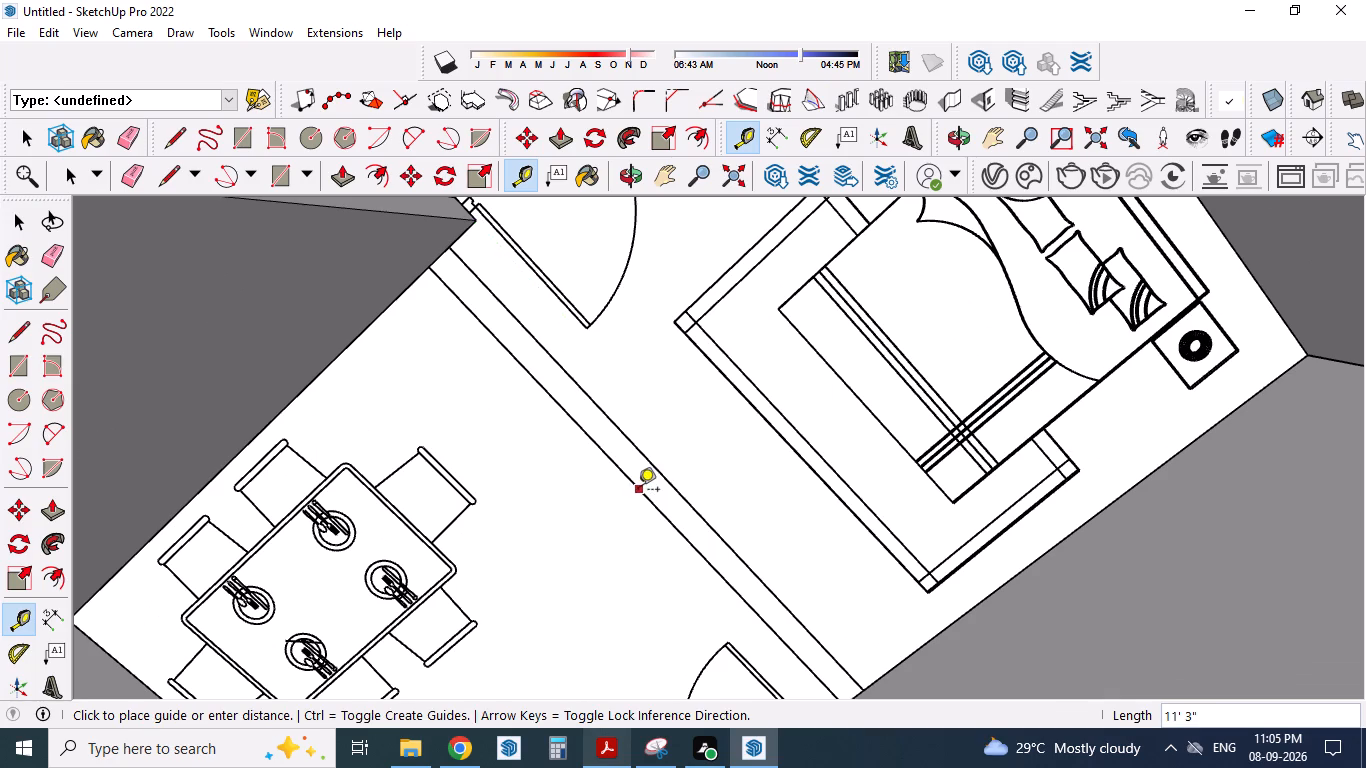
pyautogui.press('space')
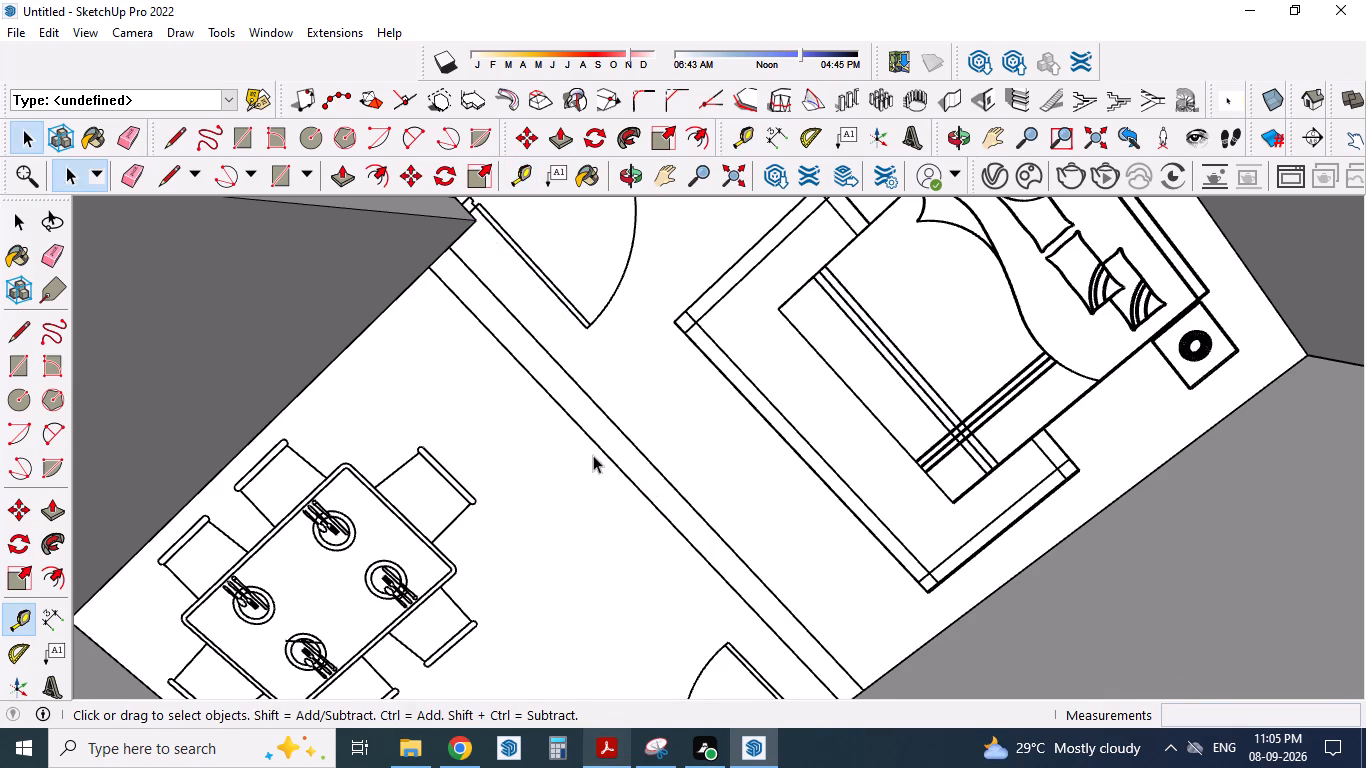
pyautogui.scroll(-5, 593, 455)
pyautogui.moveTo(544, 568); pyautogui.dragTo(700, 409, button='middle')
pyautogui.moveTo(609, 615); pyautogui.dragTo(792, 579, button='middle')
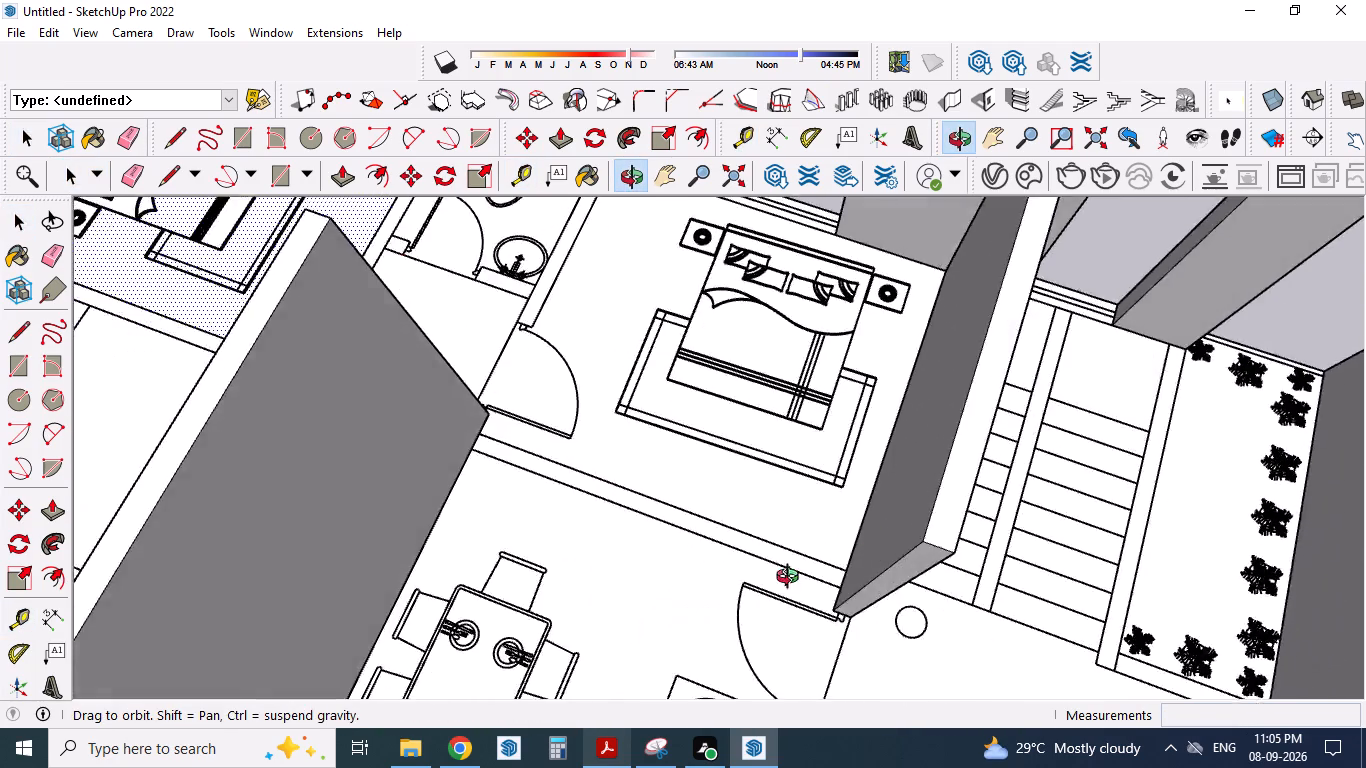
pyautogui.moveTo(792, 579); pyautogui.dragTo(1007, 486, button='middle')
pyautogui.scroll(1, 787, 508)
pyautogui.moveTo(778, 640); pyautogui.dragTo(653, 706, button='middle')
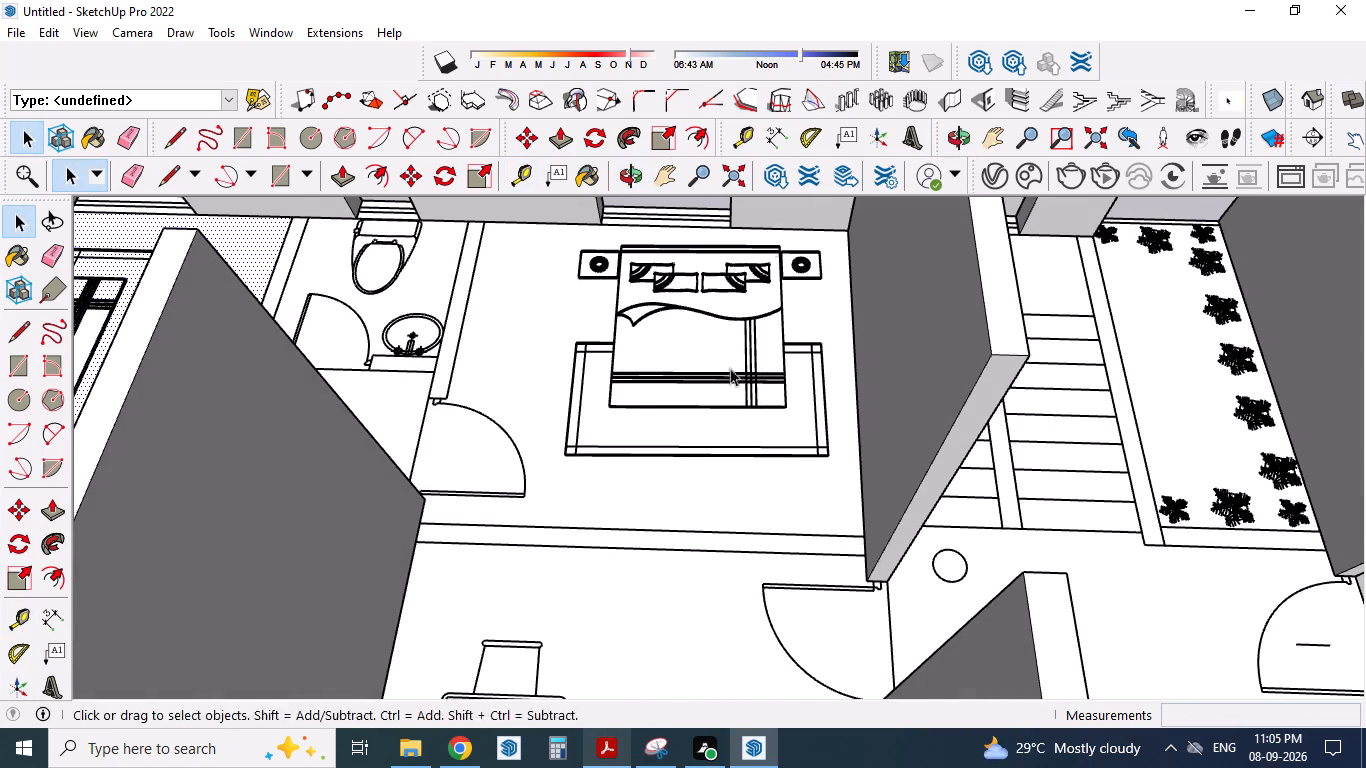
# Build a 6" thick, 10' high wall about 11' 3" long between the dining area and the bedroom.
pyautogui.click(950, 94)
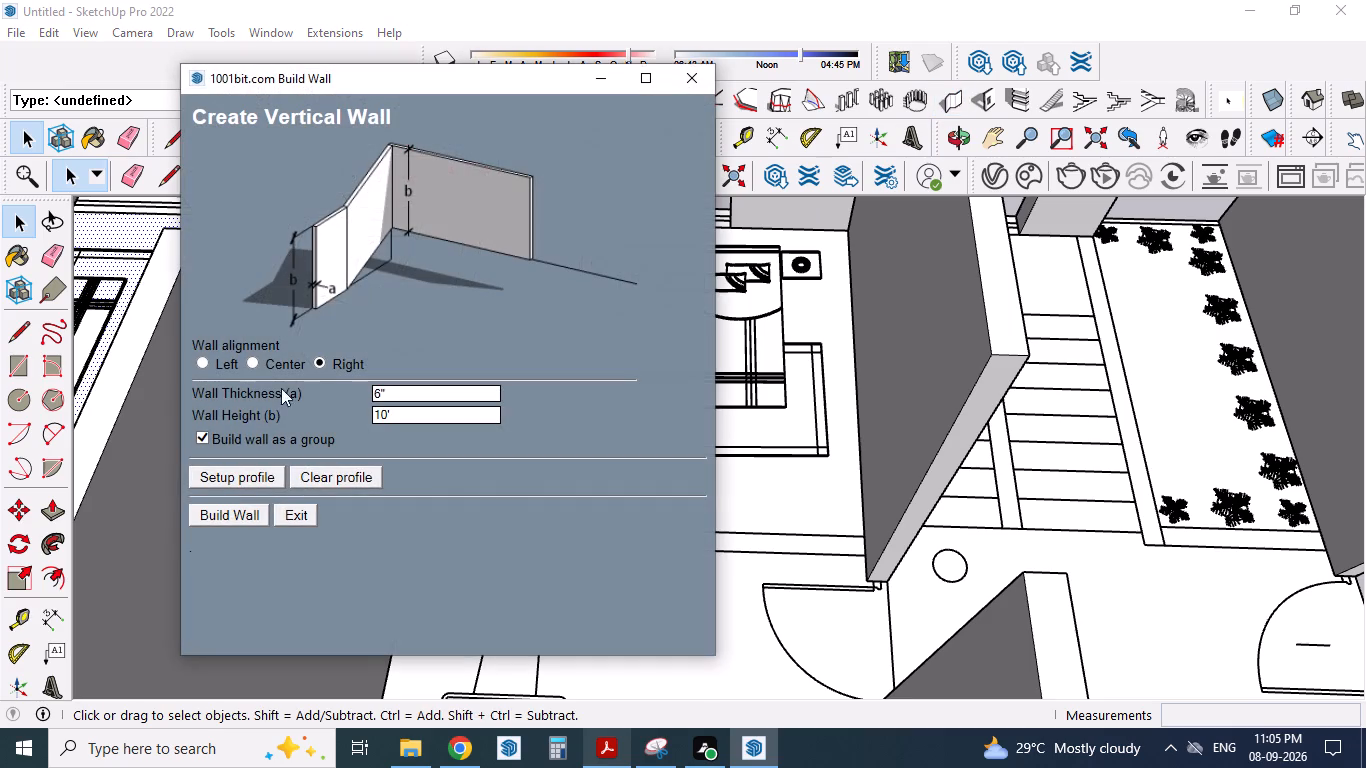
pyautogui.click(220, 509)
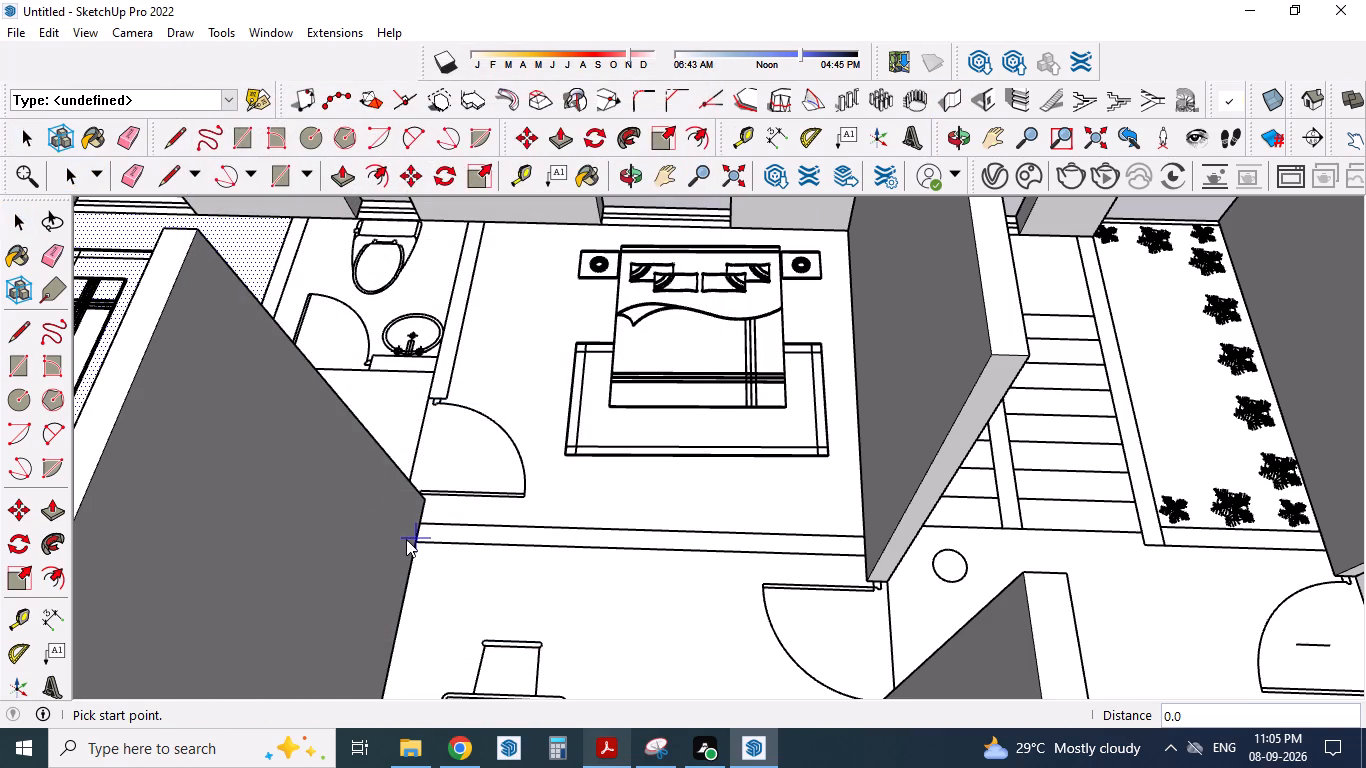
pyautogui.scroll(5, 423, 539)
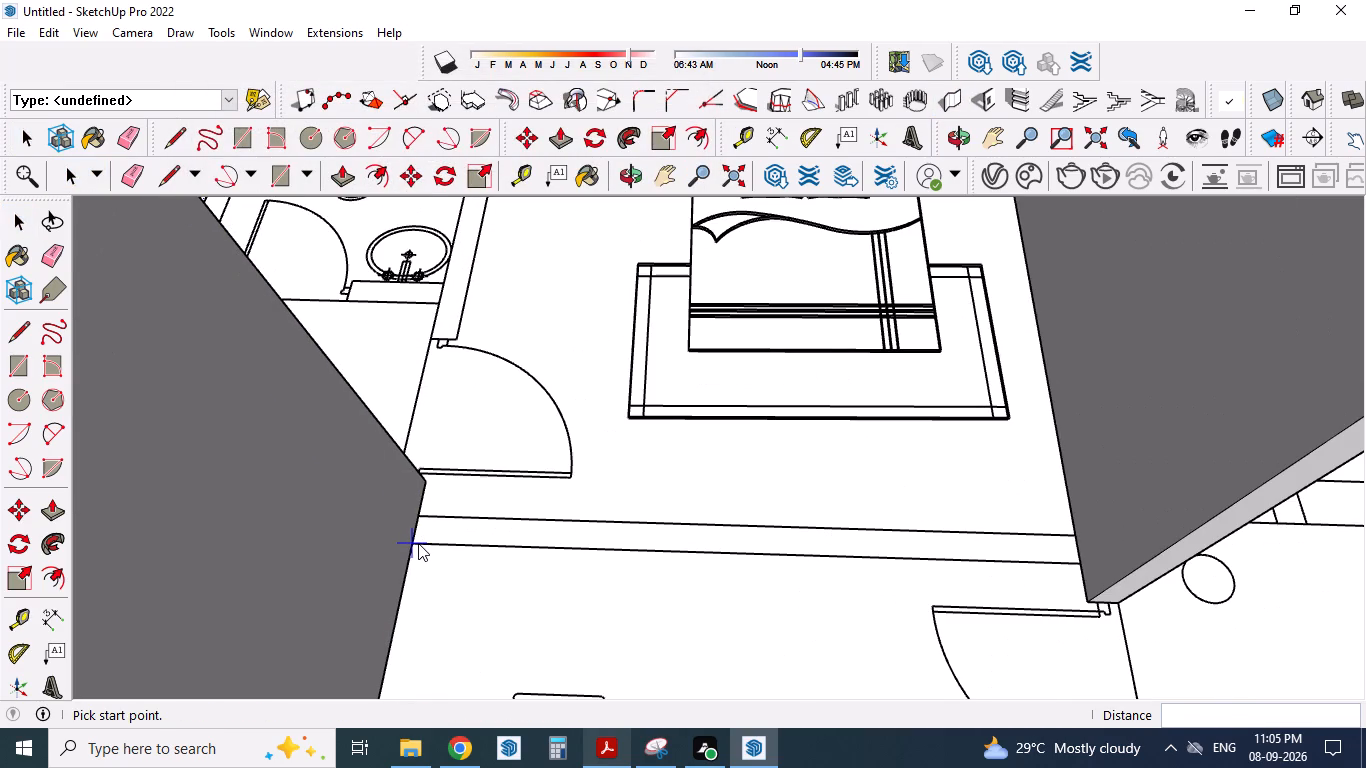
pyautogui.click(418, 543)
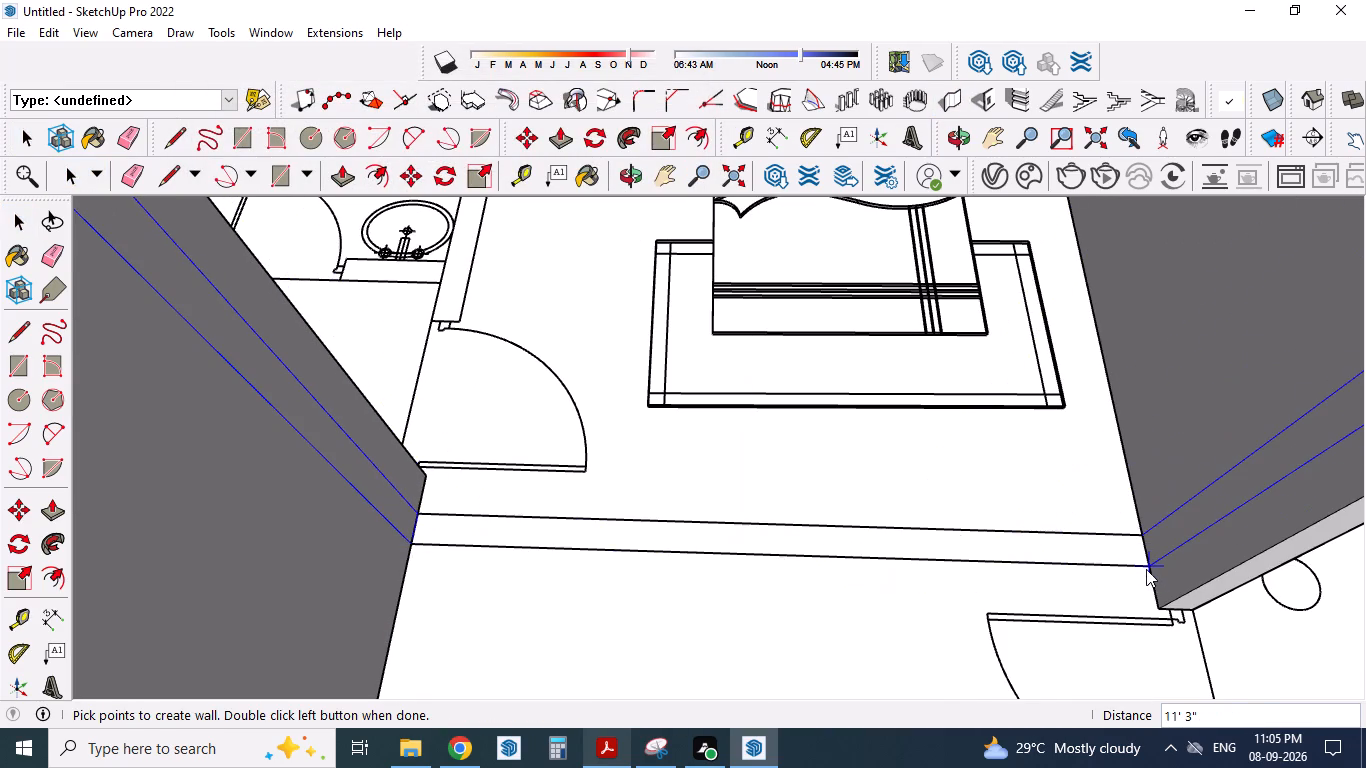
pyautogui.click(1146, 568)
pyautogui.click(1146, 568)
# Build a 6" thick, 10' high wall between the kitchen and the second bedroom, from the outer wall with a short return to the bedroom's door jamb.
pyautogui.scroll(-14, 703, 409)
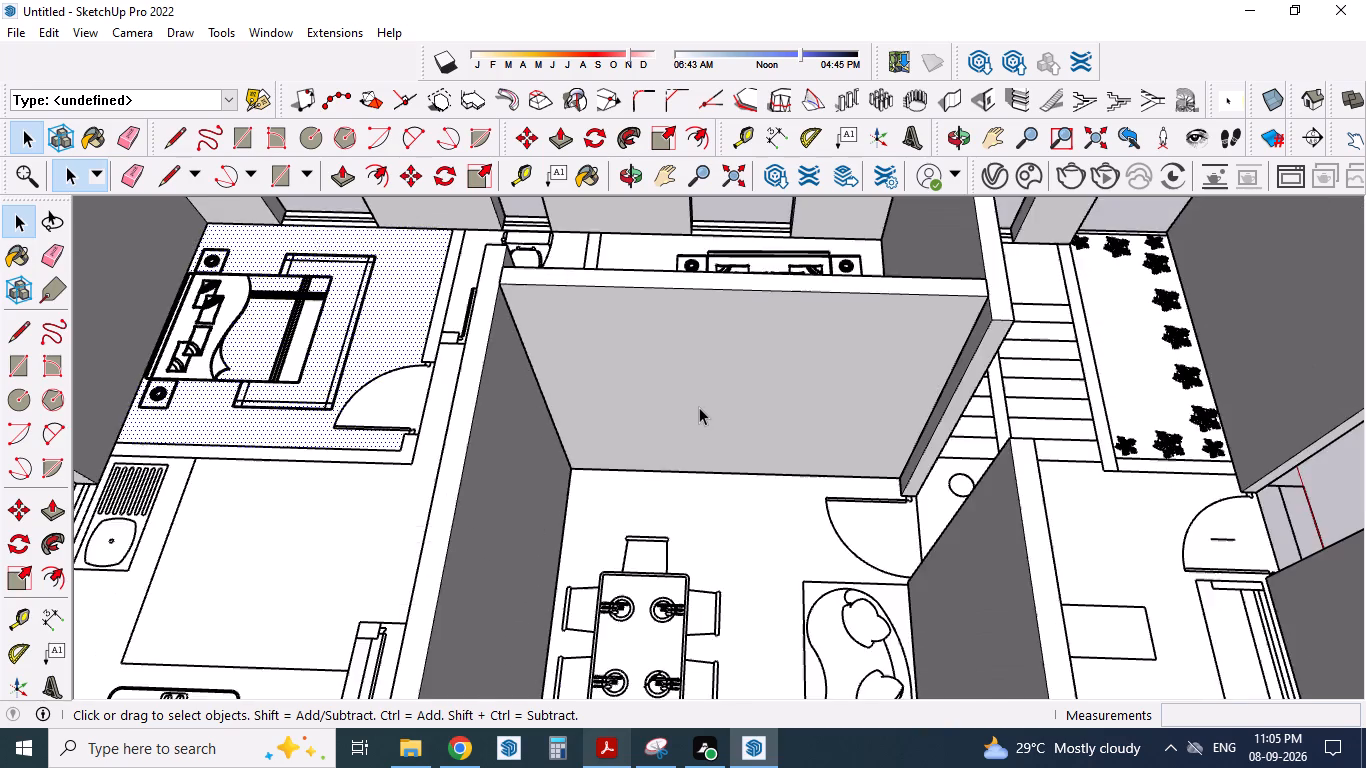
pyautogui.scroll(-3, 699, 407)
pyautogui.moveTo(586, 472); pyautogui.dragTo(603, 618, button='middle')
pyautogui.scroll(2, 335, 528)
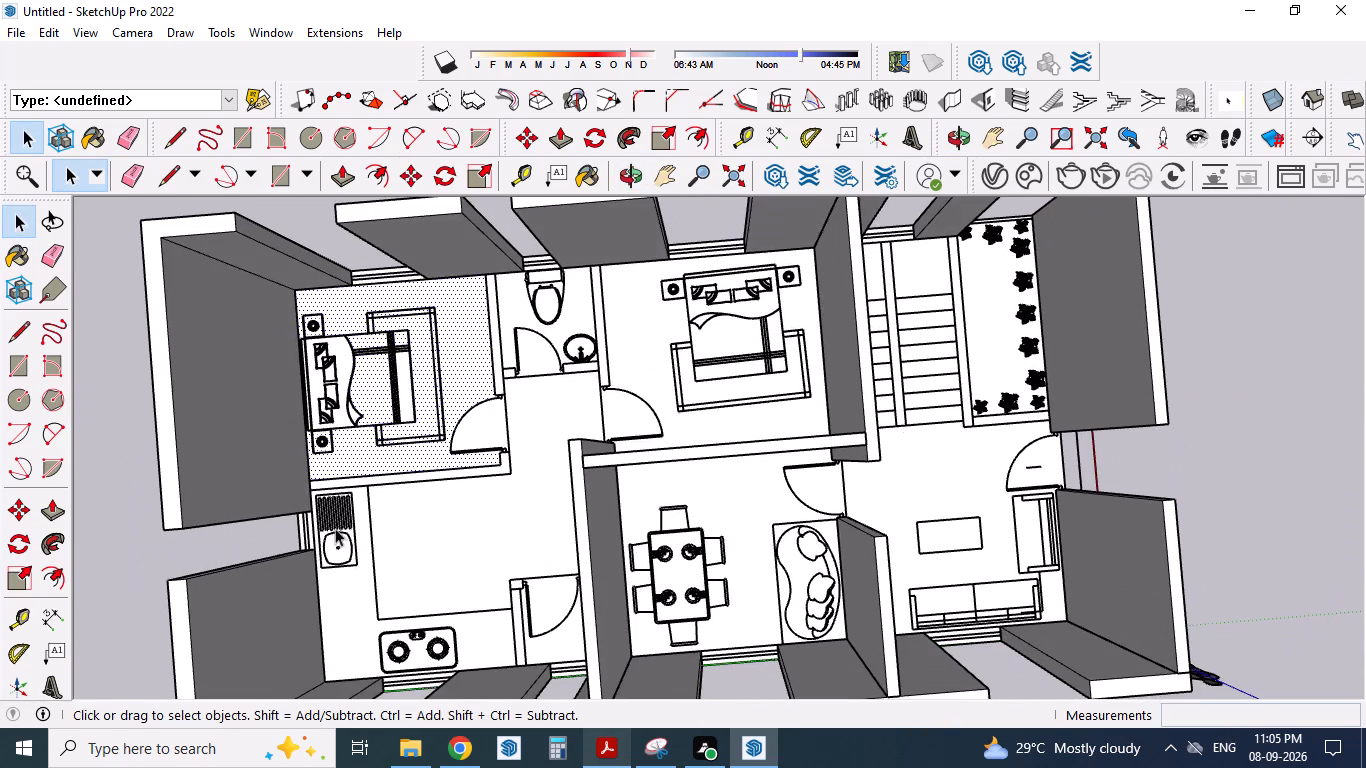
pyautogui.scroll(3, 335, 528)
pyautogui.click(959, 98)
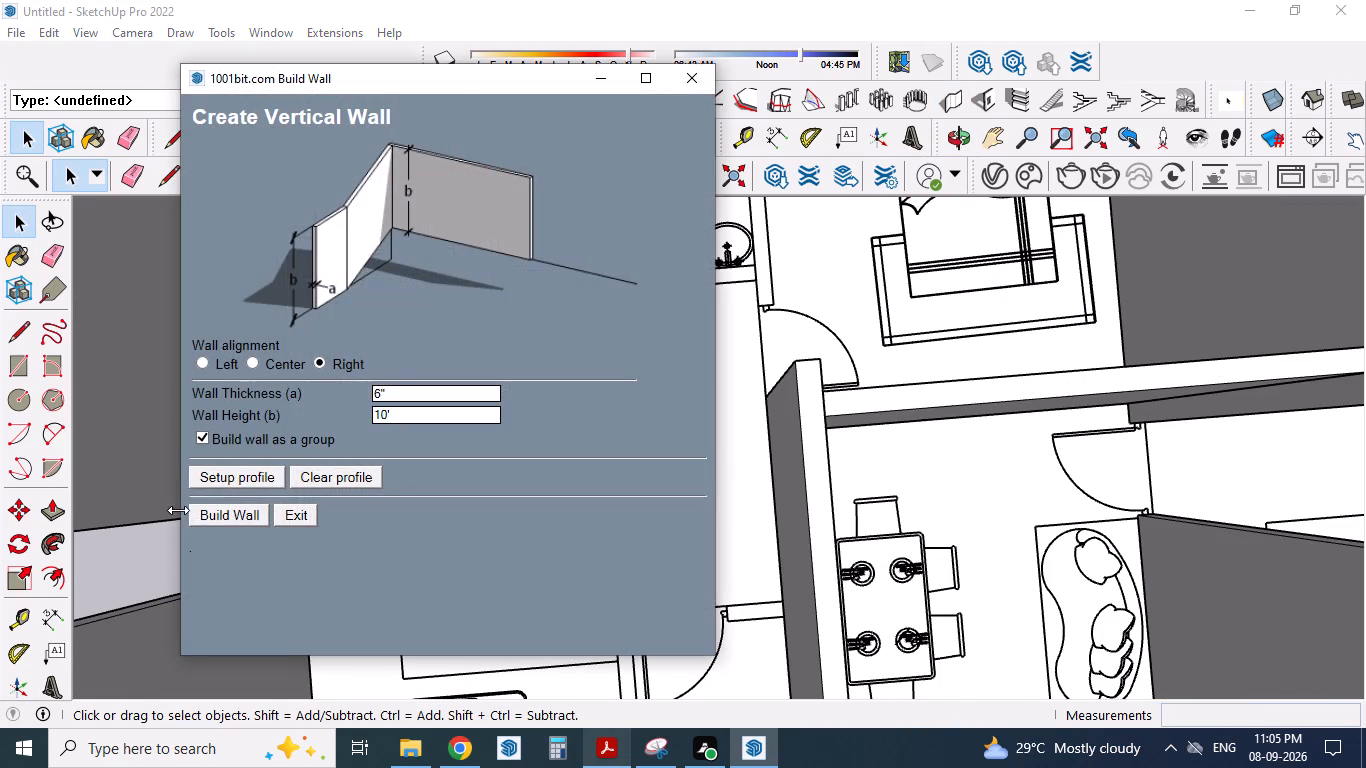
pyautogui.click(218, 519)
pyautogui.scroll(5, 320, 474)
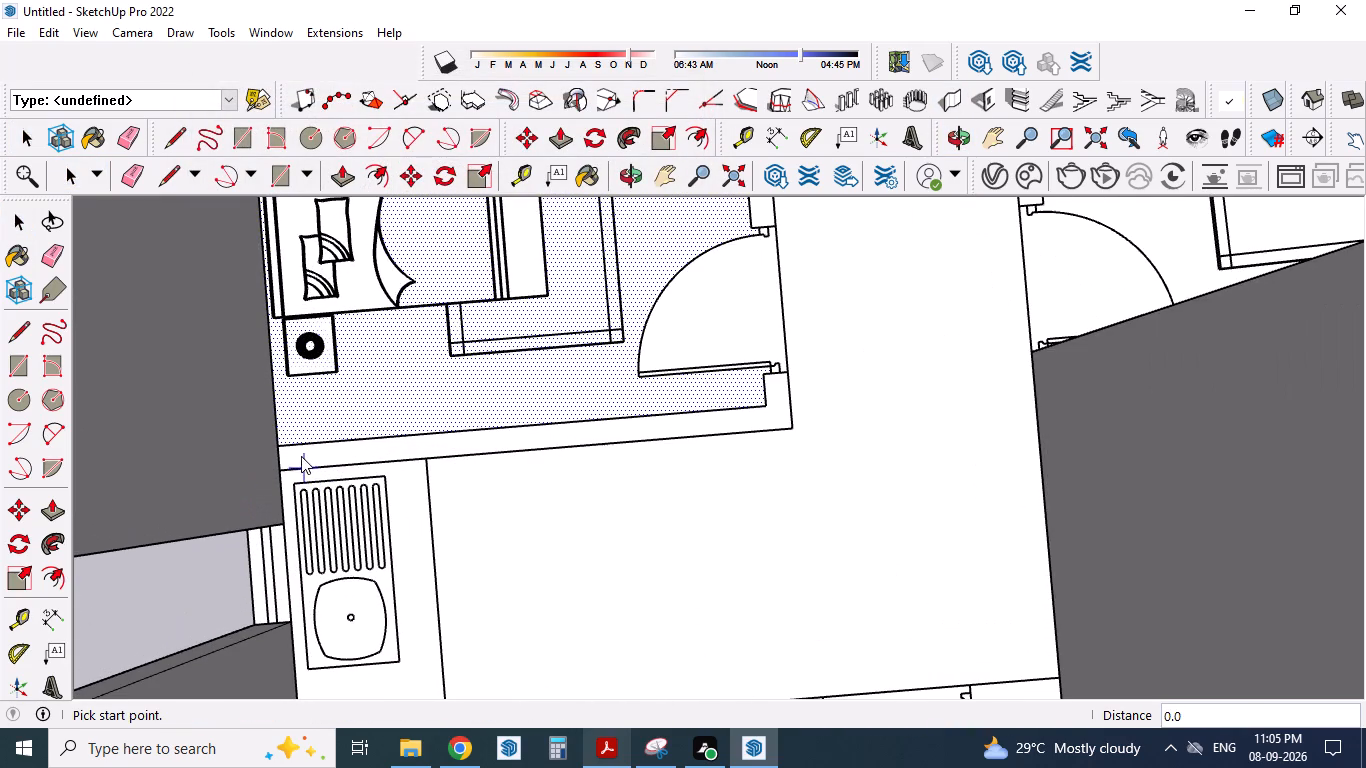
pyautogui.click(281, 464)
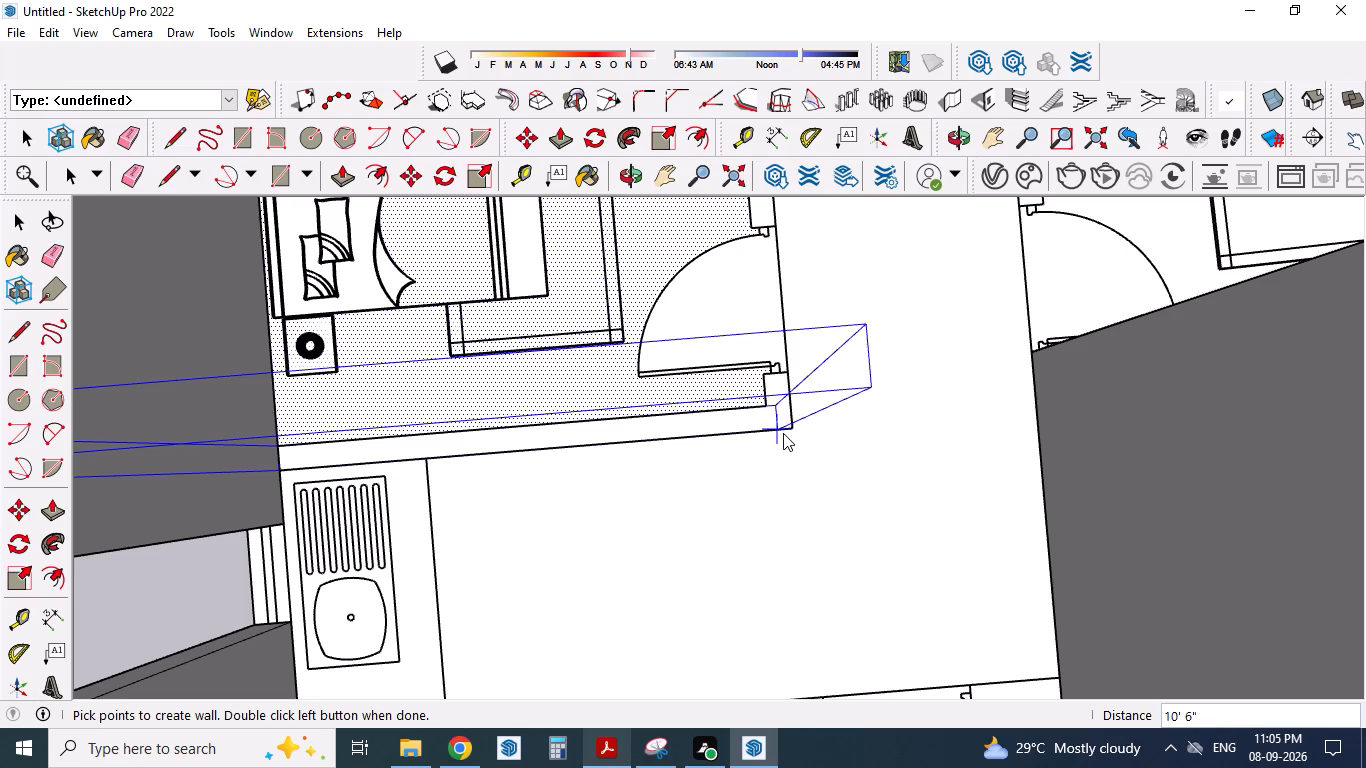
pyautogui.click(785, 432)
pyautogui.scroll(-3, 779, 397)
pyautogui.moveTo(840, 491); pyautogui.dragTo(622, 491, button='middle')
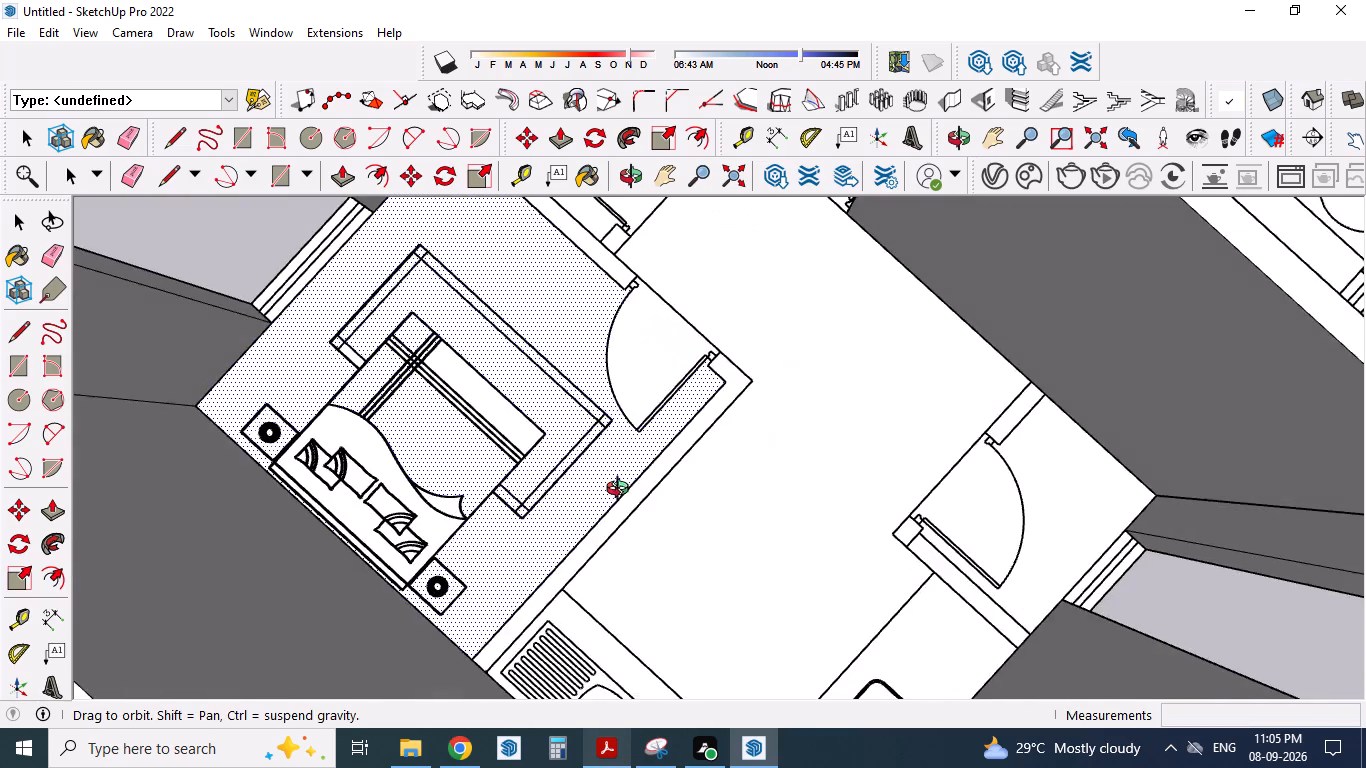
pyautogui.moveTo(622, 491); pyautogui.dragTo(830, 432, button='middle')
pyautogui.scroll(2, 754, 373)
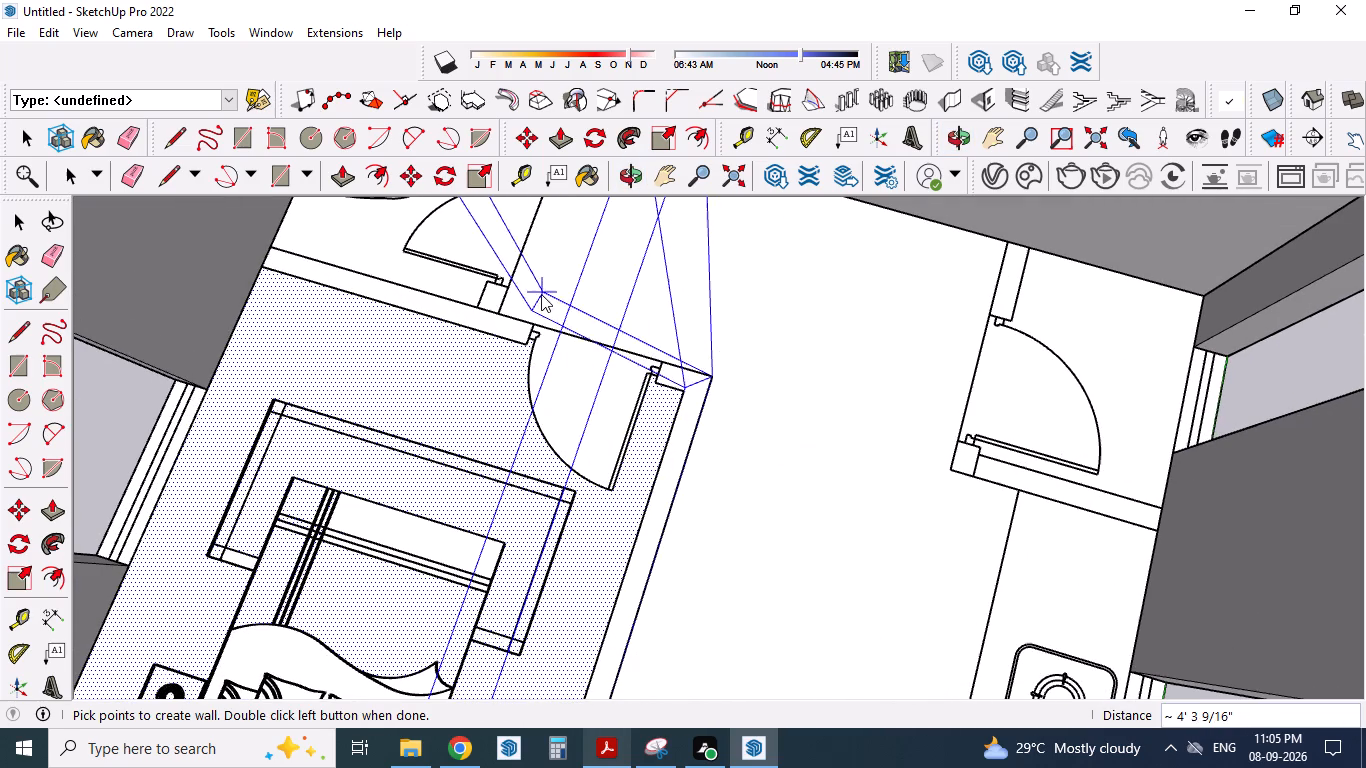
pyautogui.doubleClick(660, 360)
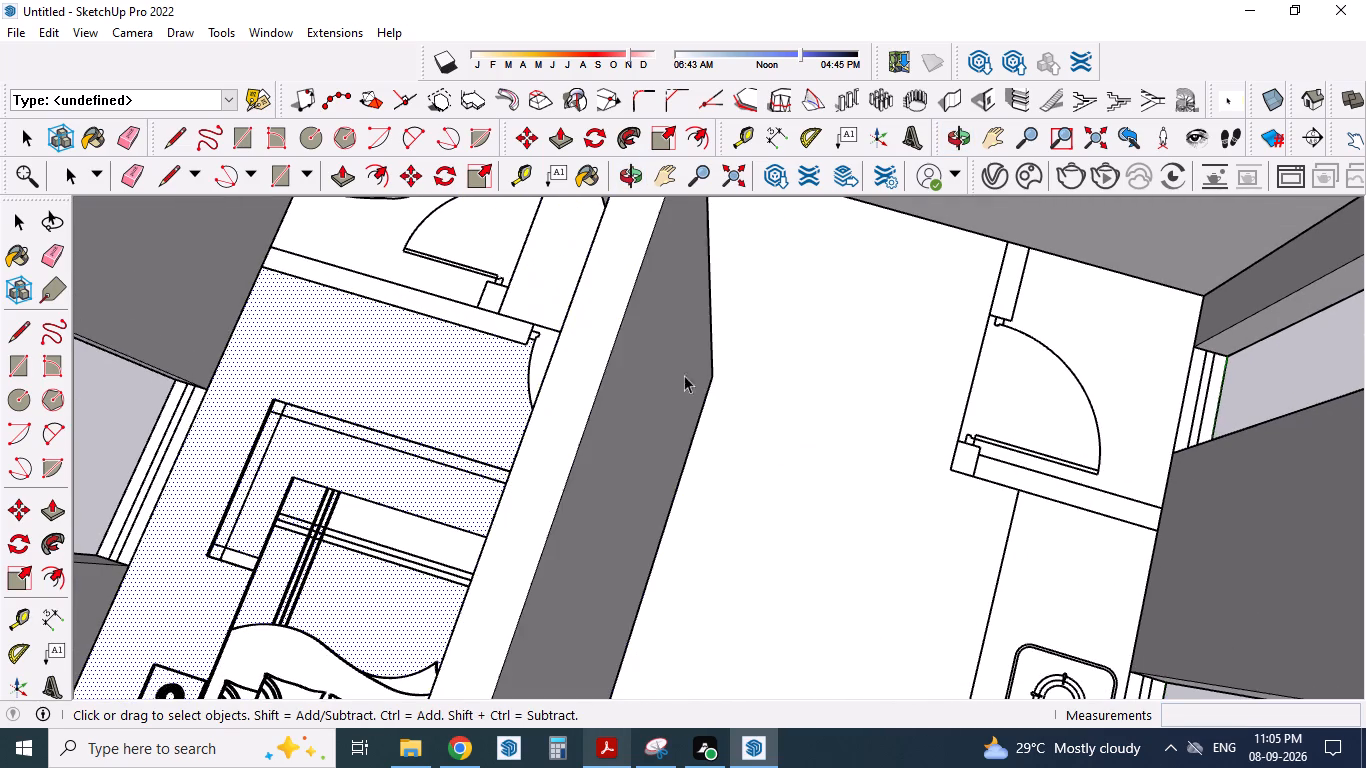
# Build a 6" thick, 10' high wall between the toilet and the second bedroom, from the outer wall to the bedroom door opening.
pyautogui.scroll(-7, 727, 402)
pyautogui.moveTo(598, 443); pyautogui.dragTo(681, 477, button='middle')
pyautogui.scroll(3, 494, 403)
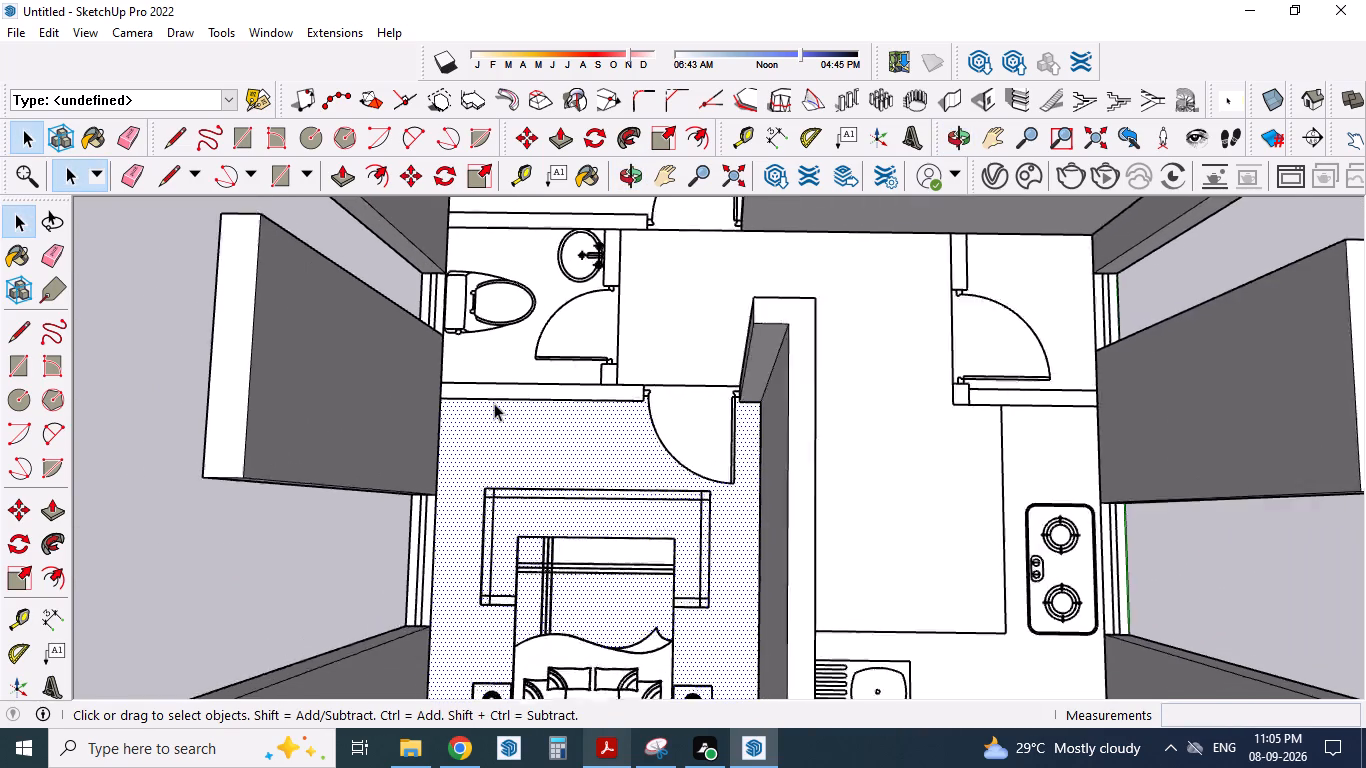
pyautogui.scroll(1, 494, 403)
pyautogui.scroll(8, 779, 382)
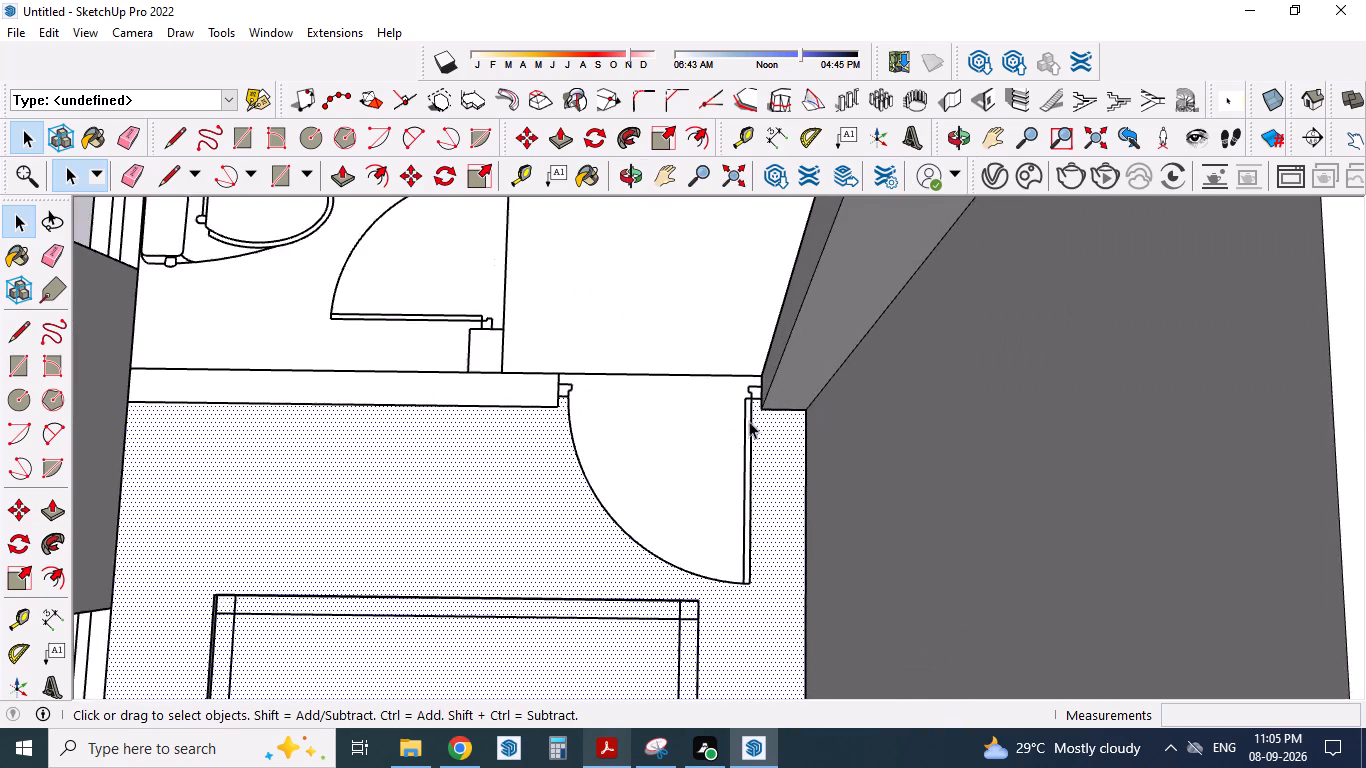
pyautogui.moveTo(749, 421); pyautogui.dragTo(749, 451, button='middle')
pyautogui.scroll(-6, 749, 451)
pyautogui.click(940, 108)
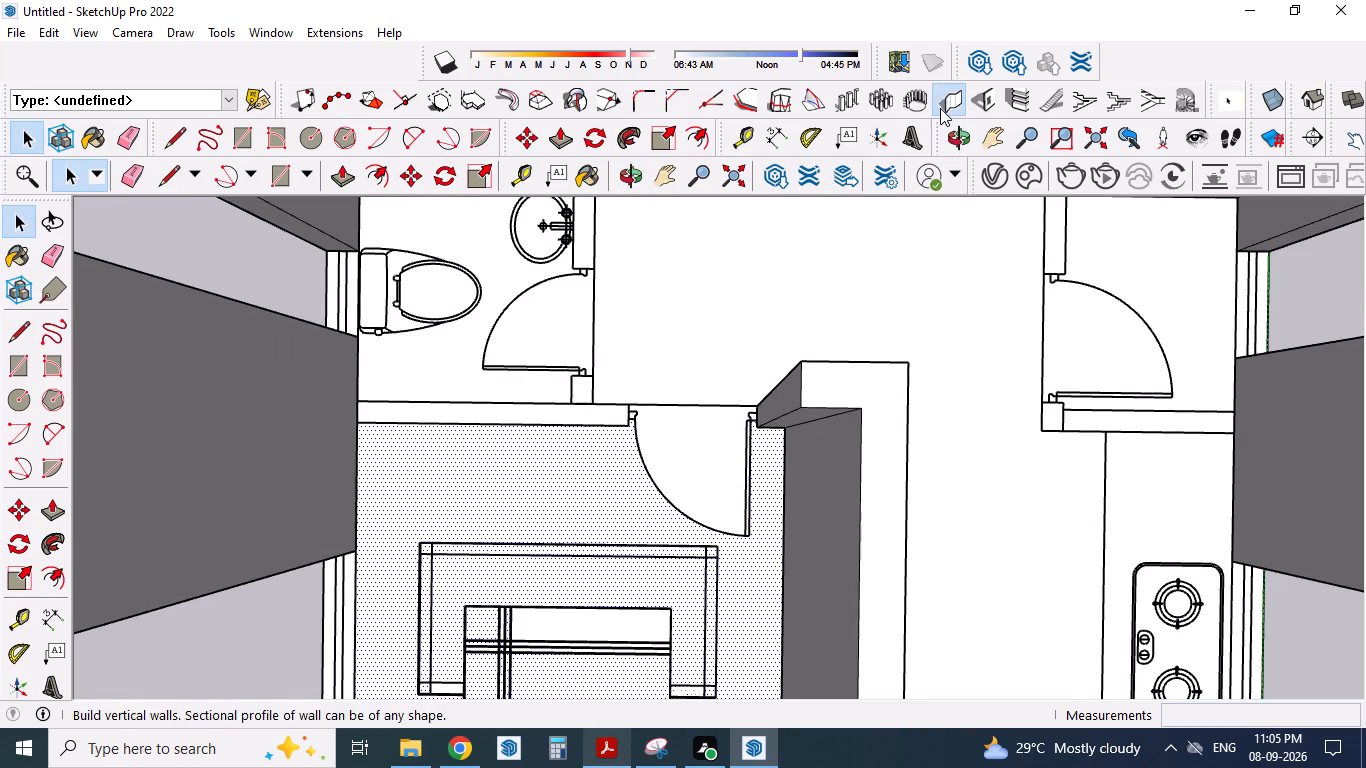
pyautogui.click(240, 508)
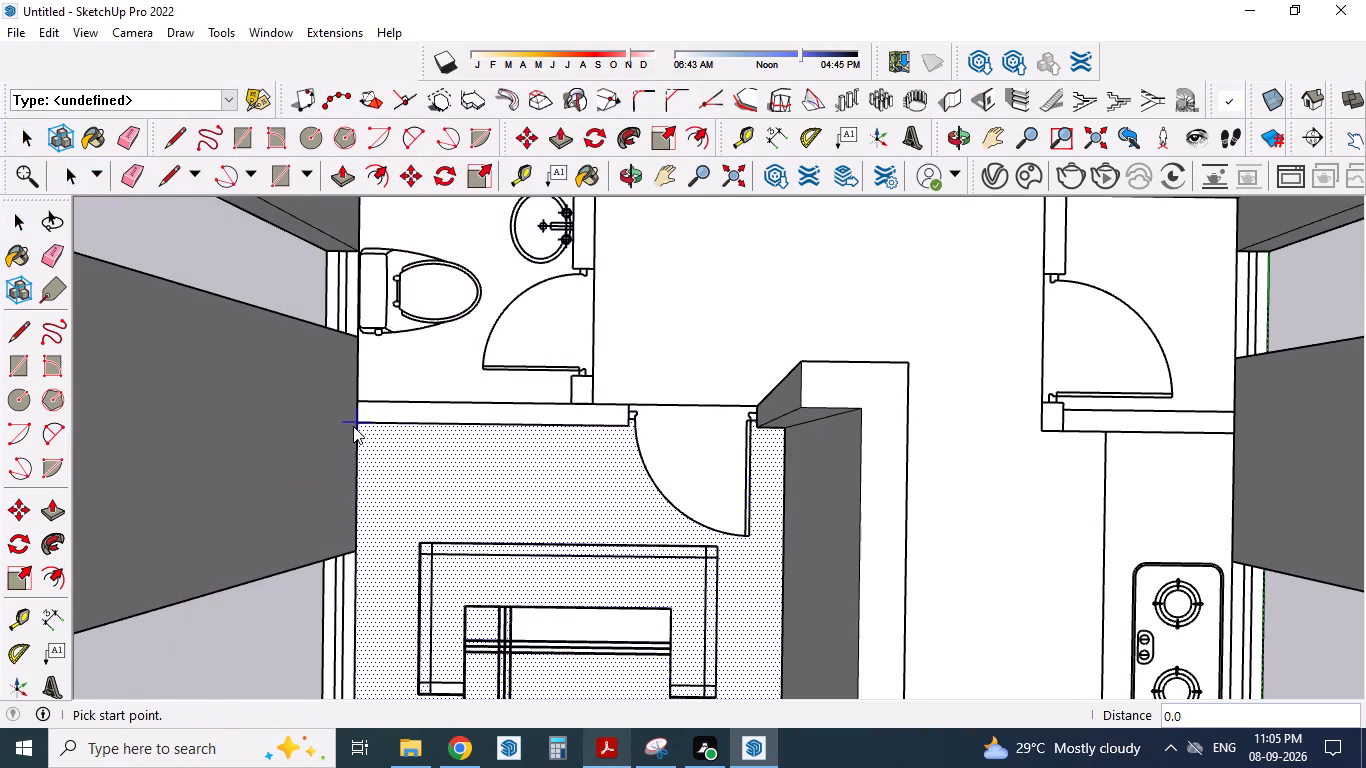
pyautogui.click(353, 426)
pyautogui.doubleClick(626, 425)
# Build a 6" thick, 10' high wall between the toilet and the bedroom beside the dining area, from the outer wall to the door opening.
pyautogui.scroll(-3, 587, 485)
pyautogui.moveTo(618, 534); pyautogui.dragTo(459, 590, button='middle')
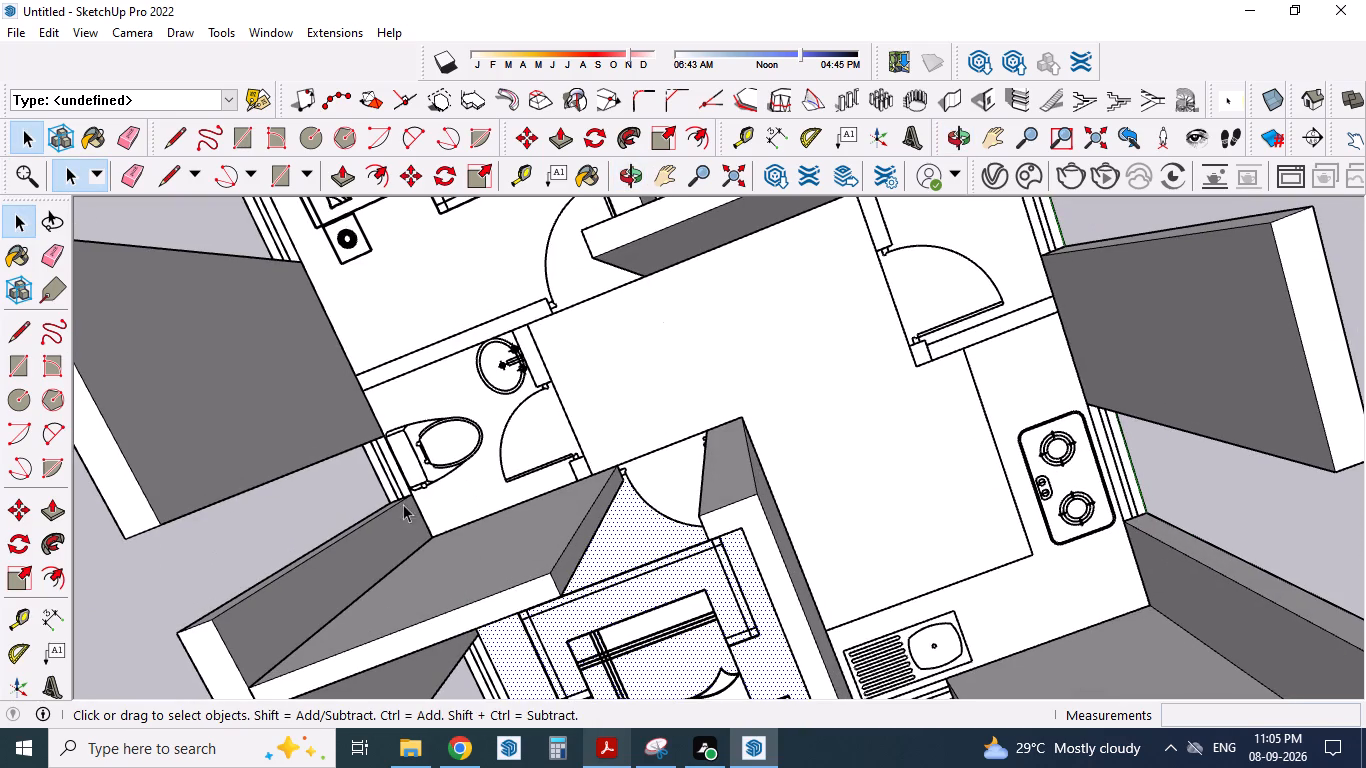
pyautogui.moveTo(386, 600); pyautogui.dragTo(432, 623, button='middle')
pyautogui.click(941, 102)
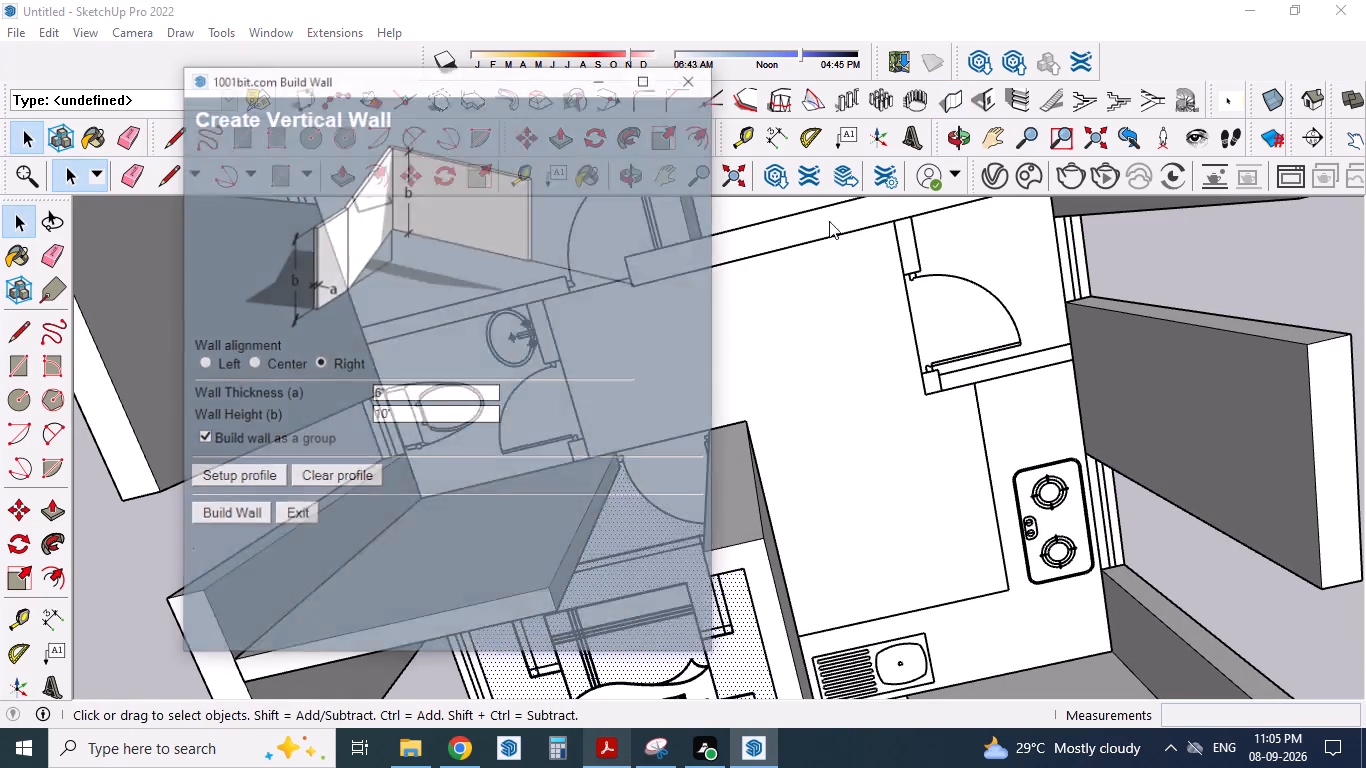
pyautogui.click(263, 509)
pyautogui.scroll(4, 398, 336)
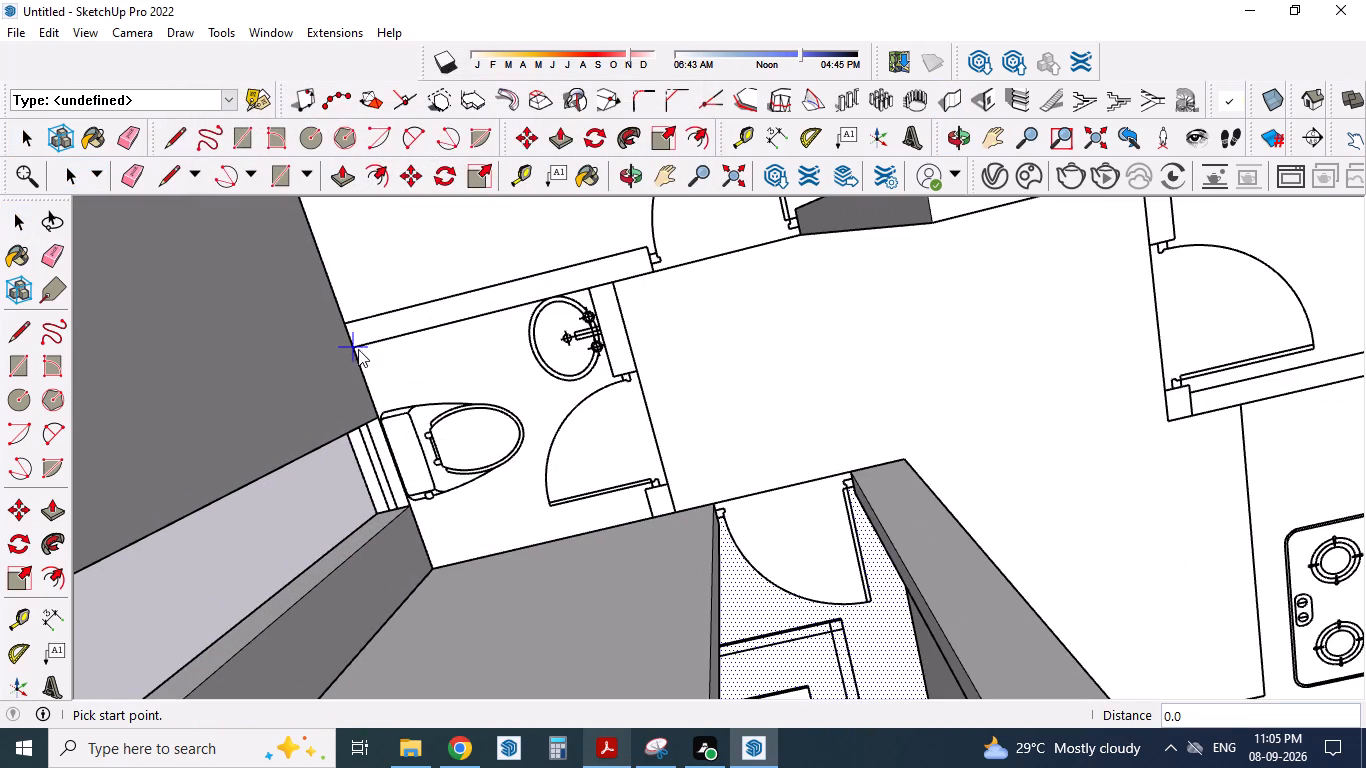
pyautogui.click(352, 349)
pyautogui.doubleClick(654, 276)
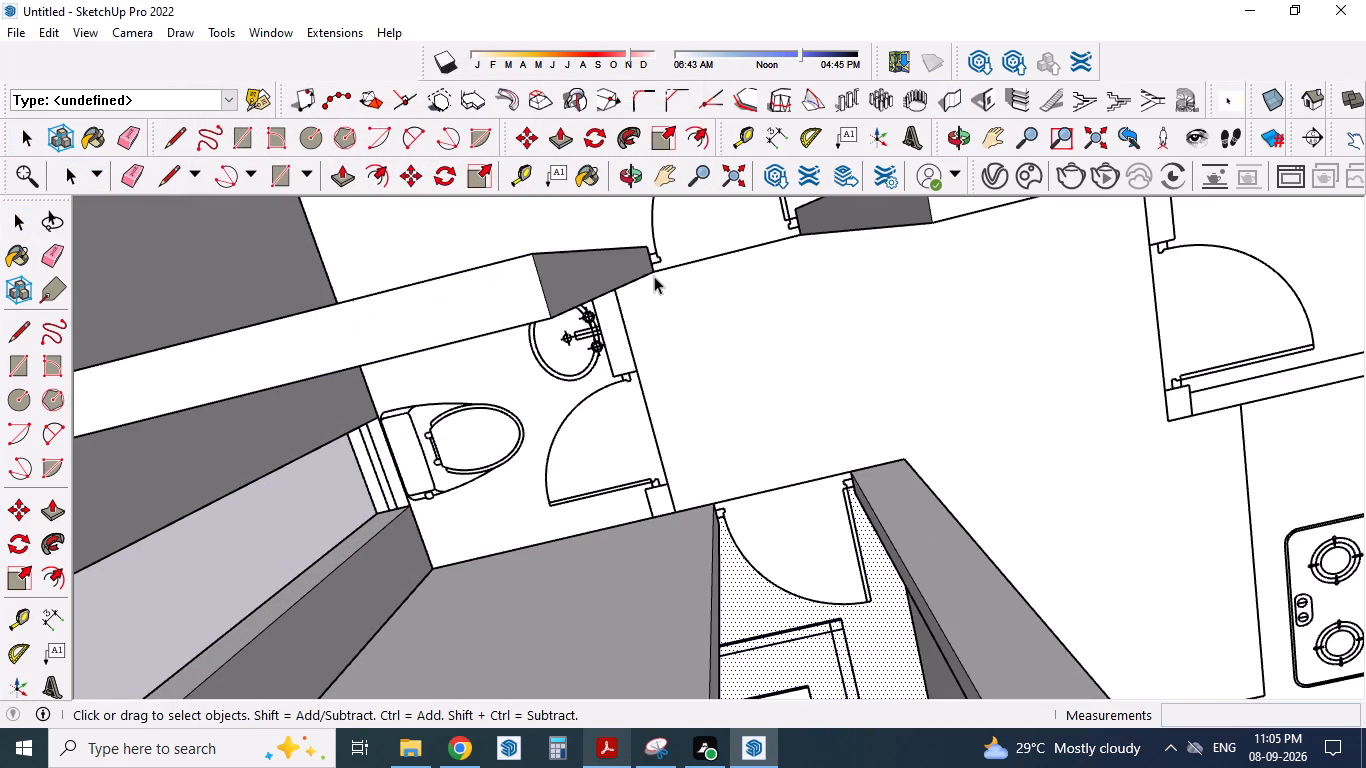
# Build a 6" thick, 10' high wall between the kitchen and the adjoining small room, from the outer wall to the door jamb block.
pyautogui.moveTo(541, 490); pyautogui.dragTo(499, 359, button='middle')
pyautogui.scroll(-1, 719, 491)
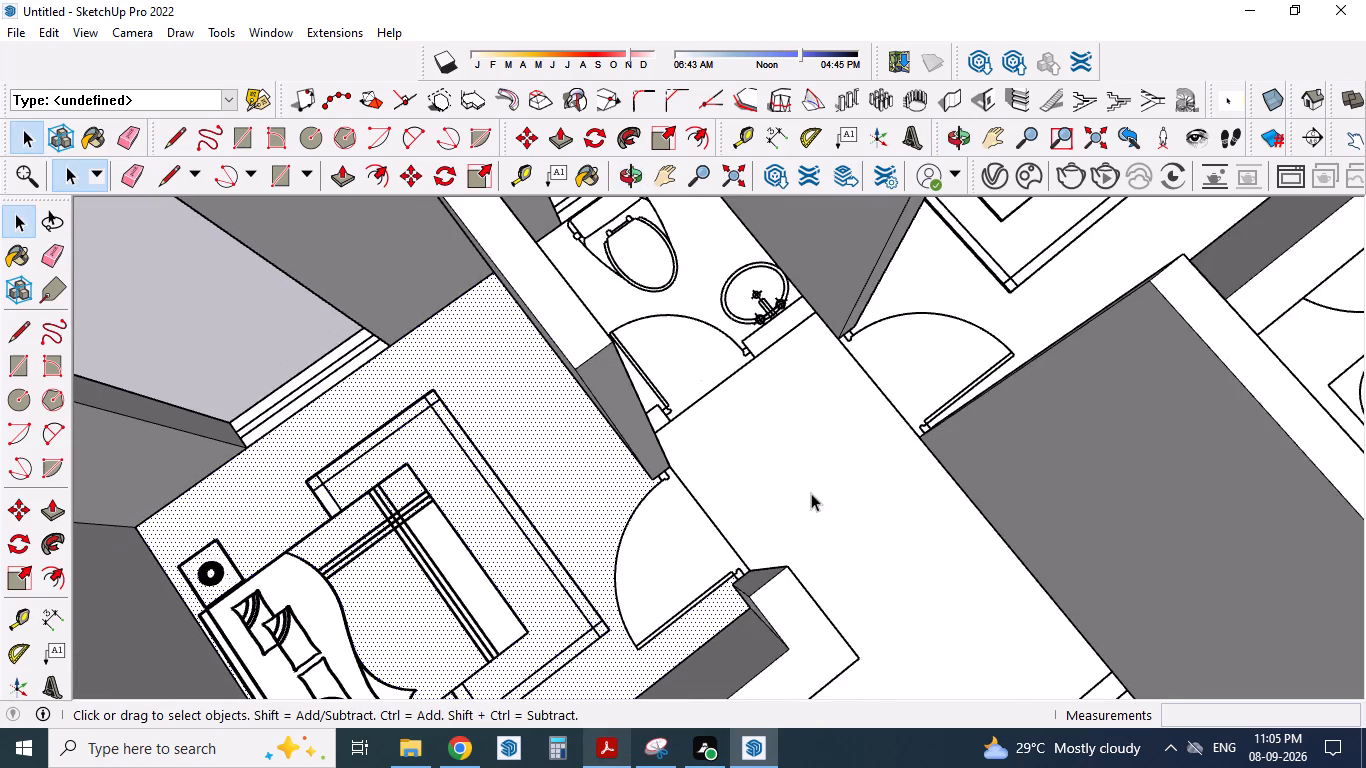
pyautogui.moveTo(811, 493); pyautogui.dragTo(519, 527, button='middle')
pyautogui.moveTo(664, 543); pyautogui.dragTo(371, 431, button='middle')
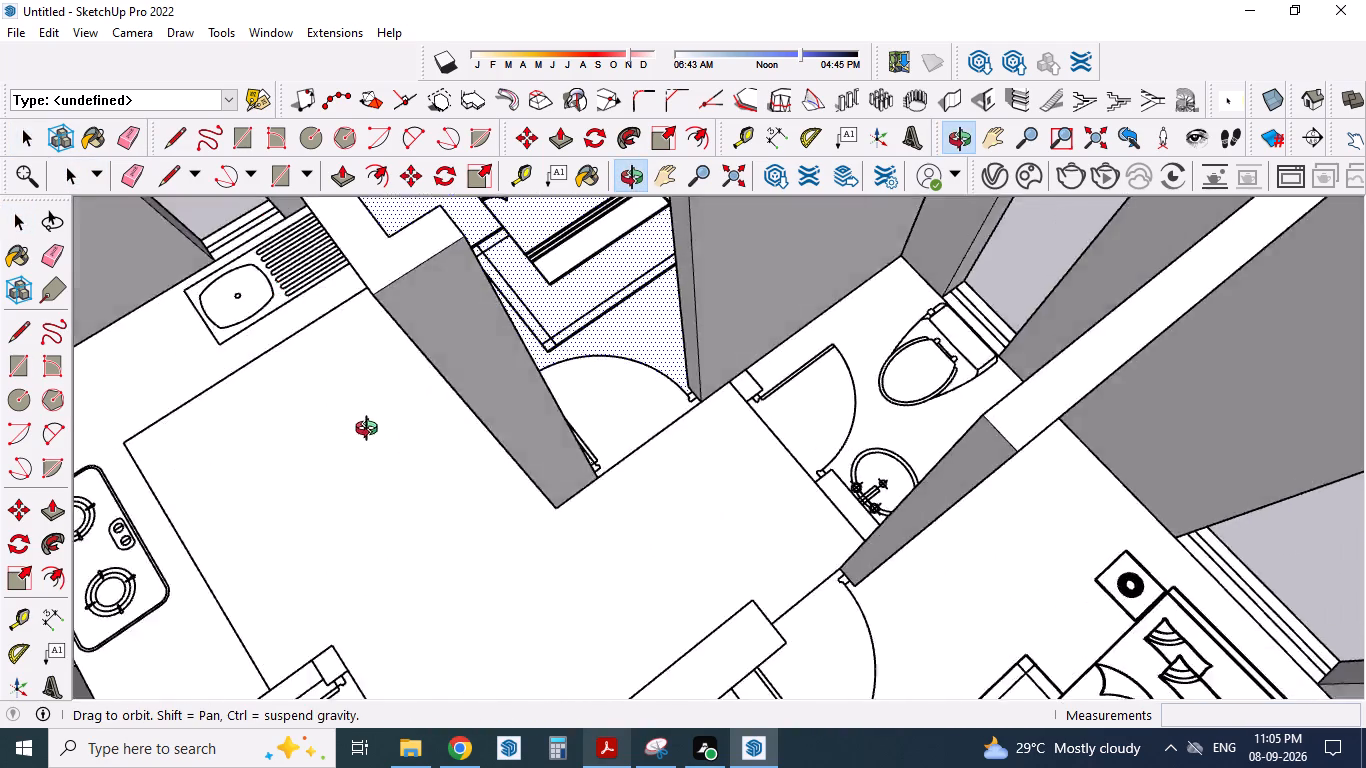
pyautogui.moveTo(371, 431); pyautogui.dragTo(363, 426, button='middle')
pyautogui.scroll(-4, 526, 302)
pyautogui.moveTo(396, 444); pyautogui.dragTo(401, 570, button='middle')
pyautogui.scroll(3, 273, 578)
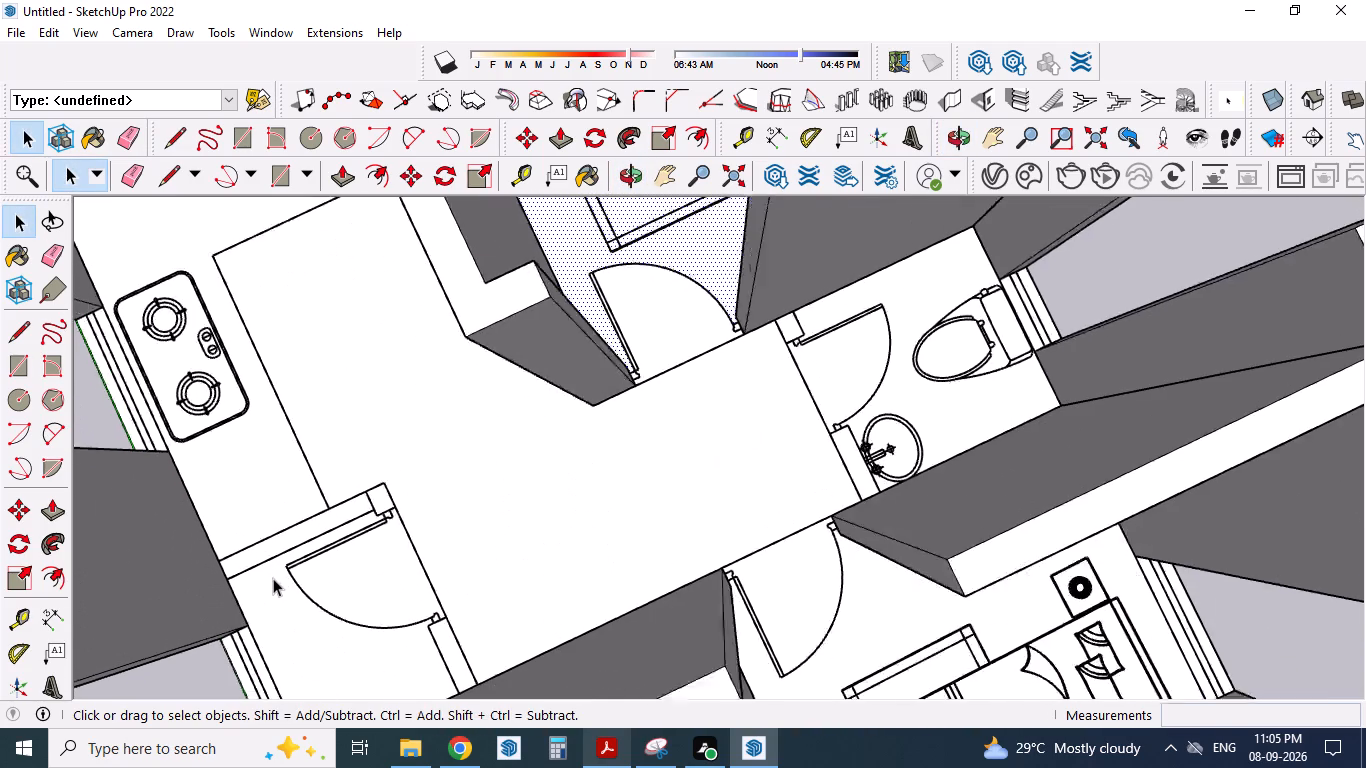
pyautogui.scroll(2, 273, 578)
pyautogui.click(950, 95)
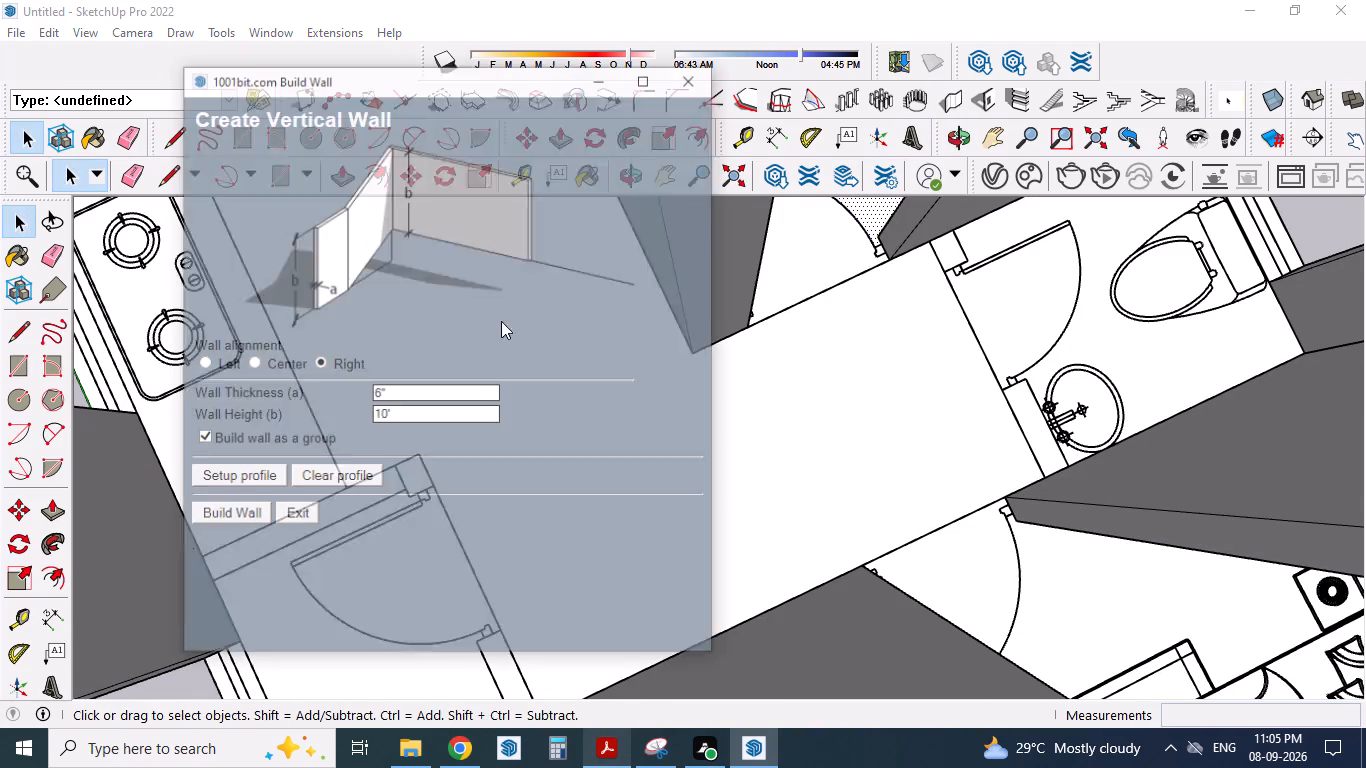
pyautogui.click(205, 507)
pyautogui.click(209, 578)
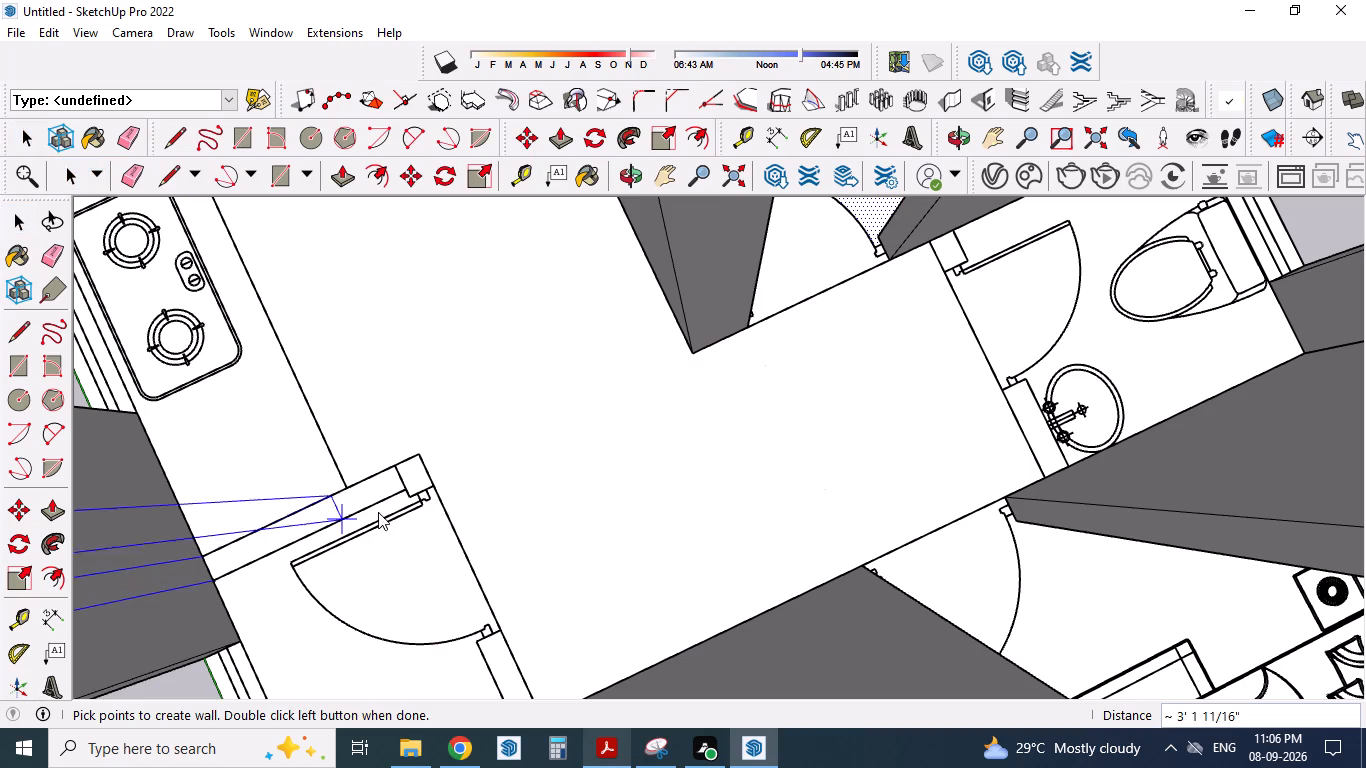
pyautogui.scroll(4, 421, 469)
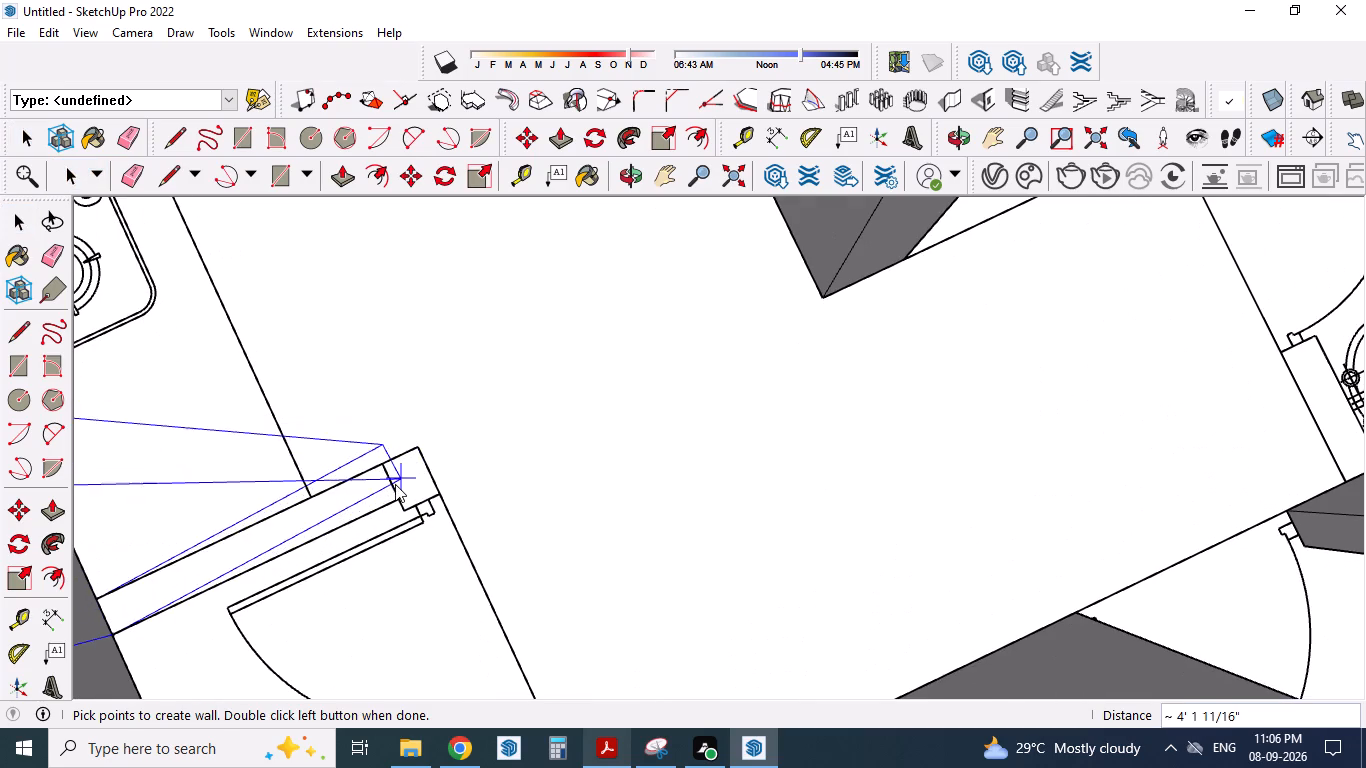
pyautogui.doubleClick(393, 494)
# Build a 6" thick, 10' high wall piece about 8" long over the jamb block at the small room's door beside the kitchen.
pyautogui.scroll(-1, 397, 495)
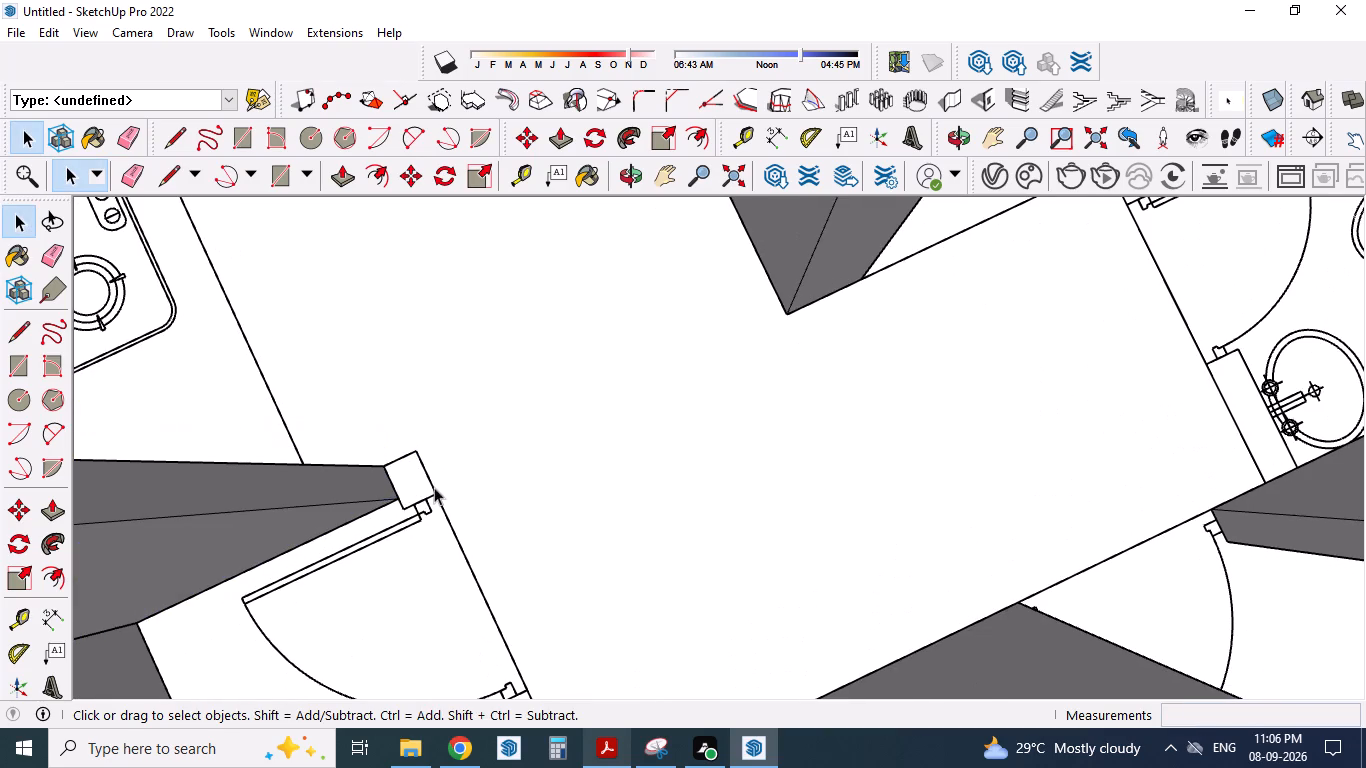
pyautogui.click(957, 101)
pyautogui.scroll(1, 419, 495)
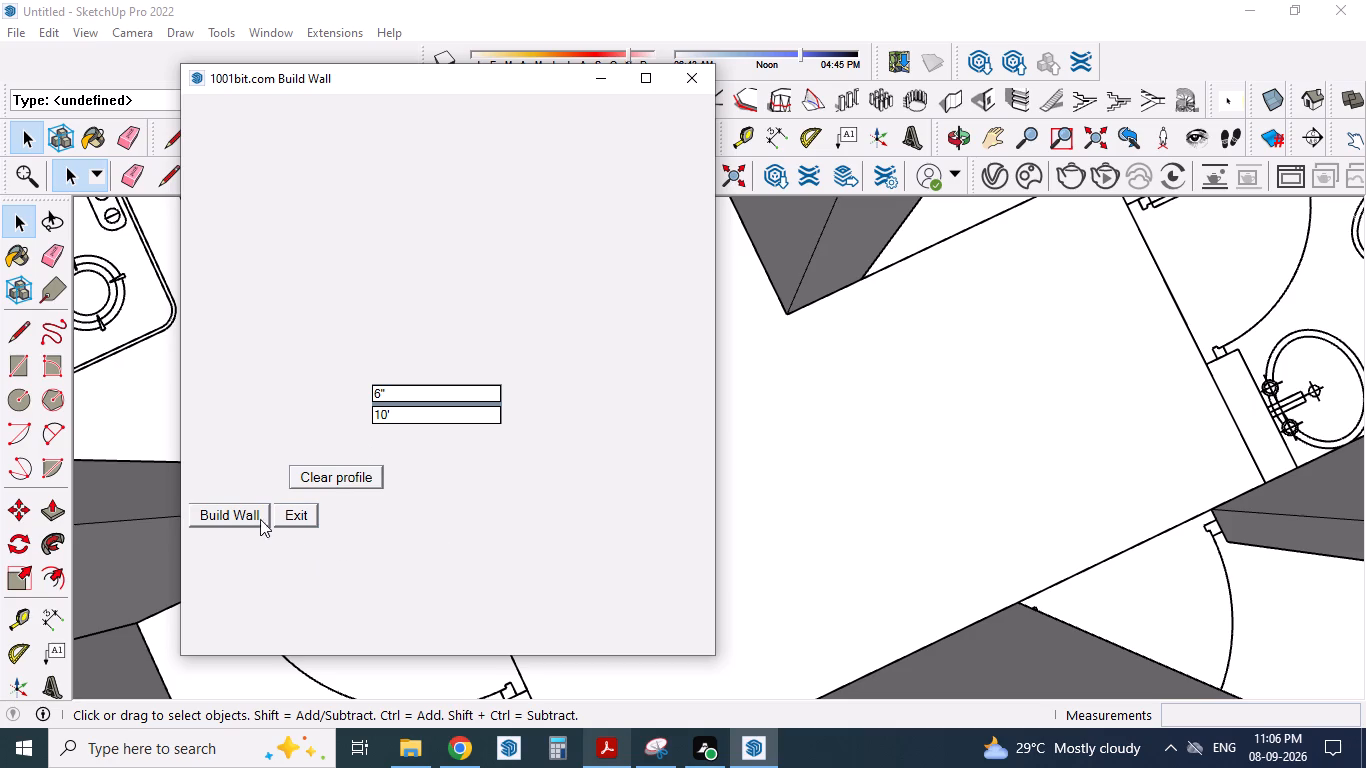
pyautogui.click(230, 511)
pyautogui.scroll(4, 338, 489)
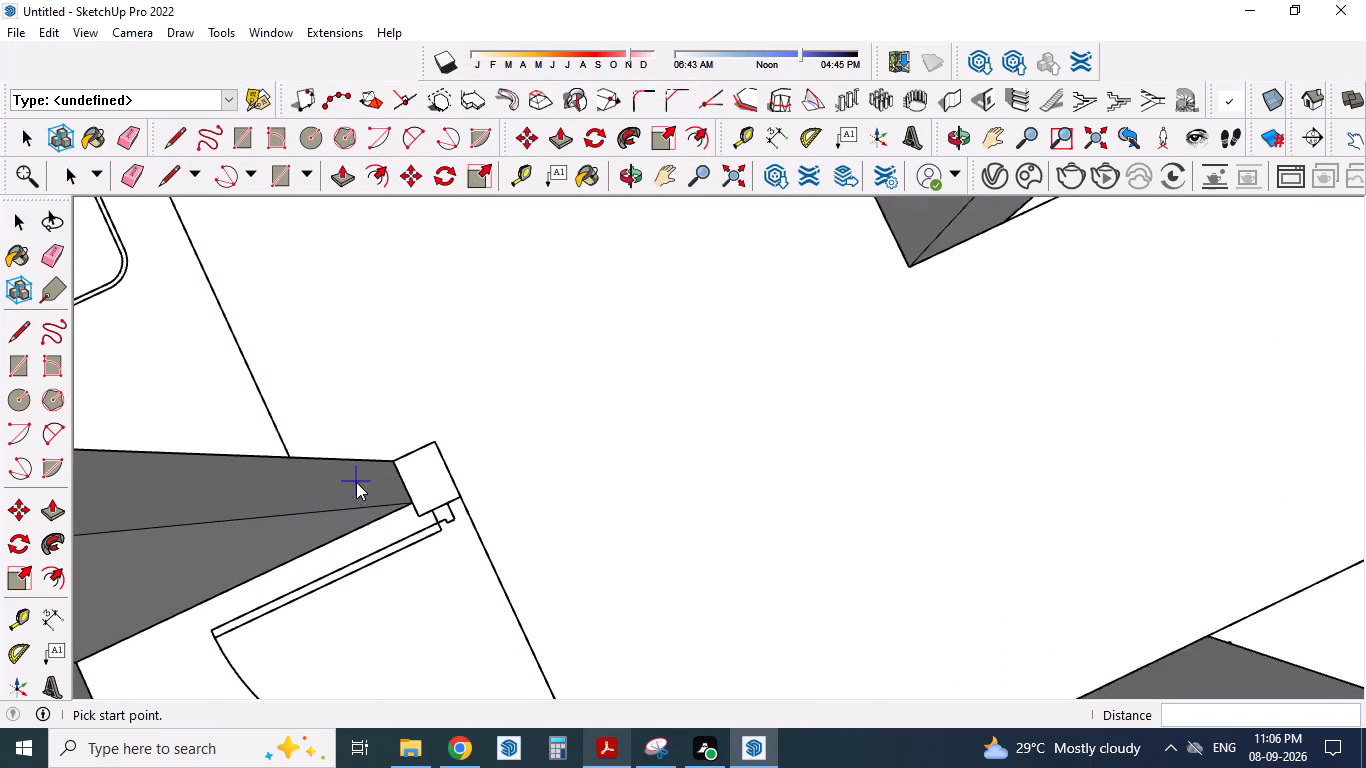
pyautogui.scroll(4, 356, 482)
pyautogui.click(399, 455)
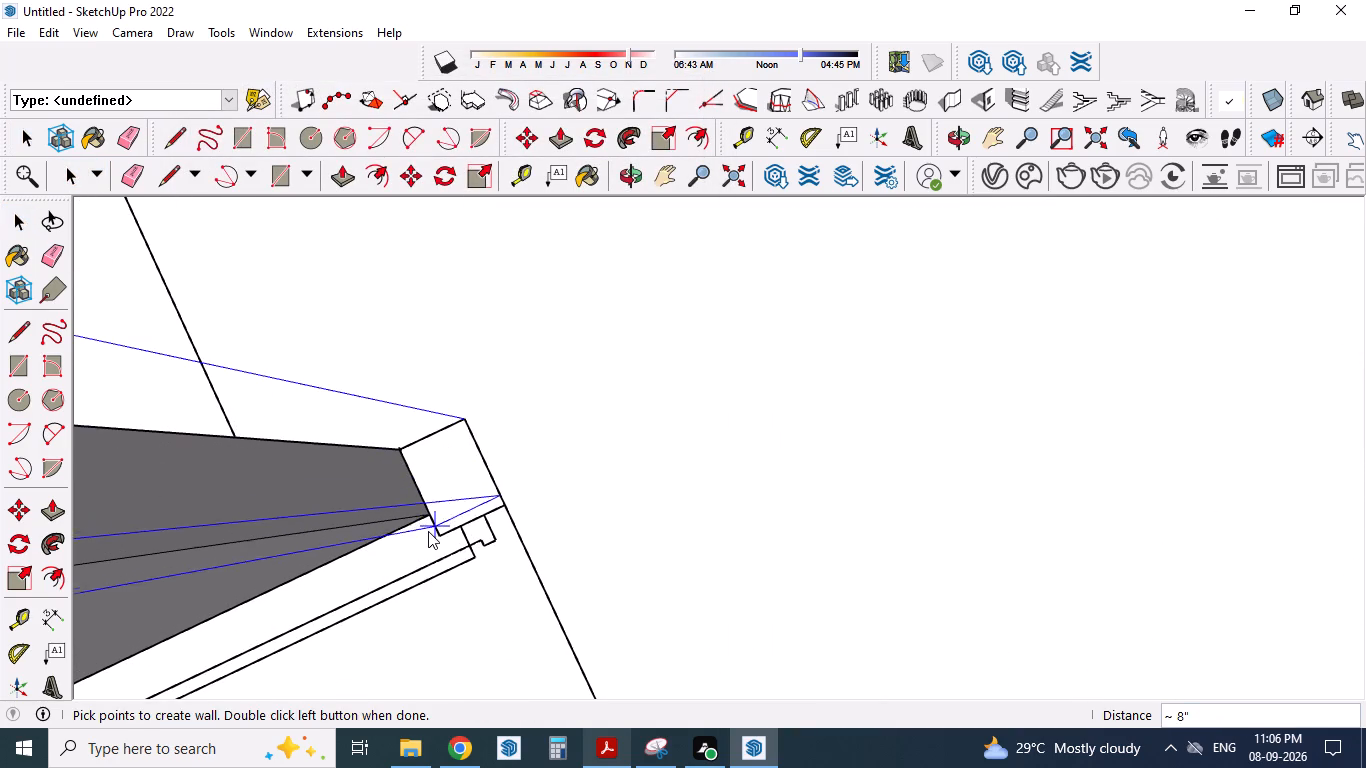
pyautogui.doubleClick(429, 532)
# Examine the raised partitions around the kitchen, dining area, toilet and bedrooms from several angles.
pyautogui.scroll(-18, 479, 416)
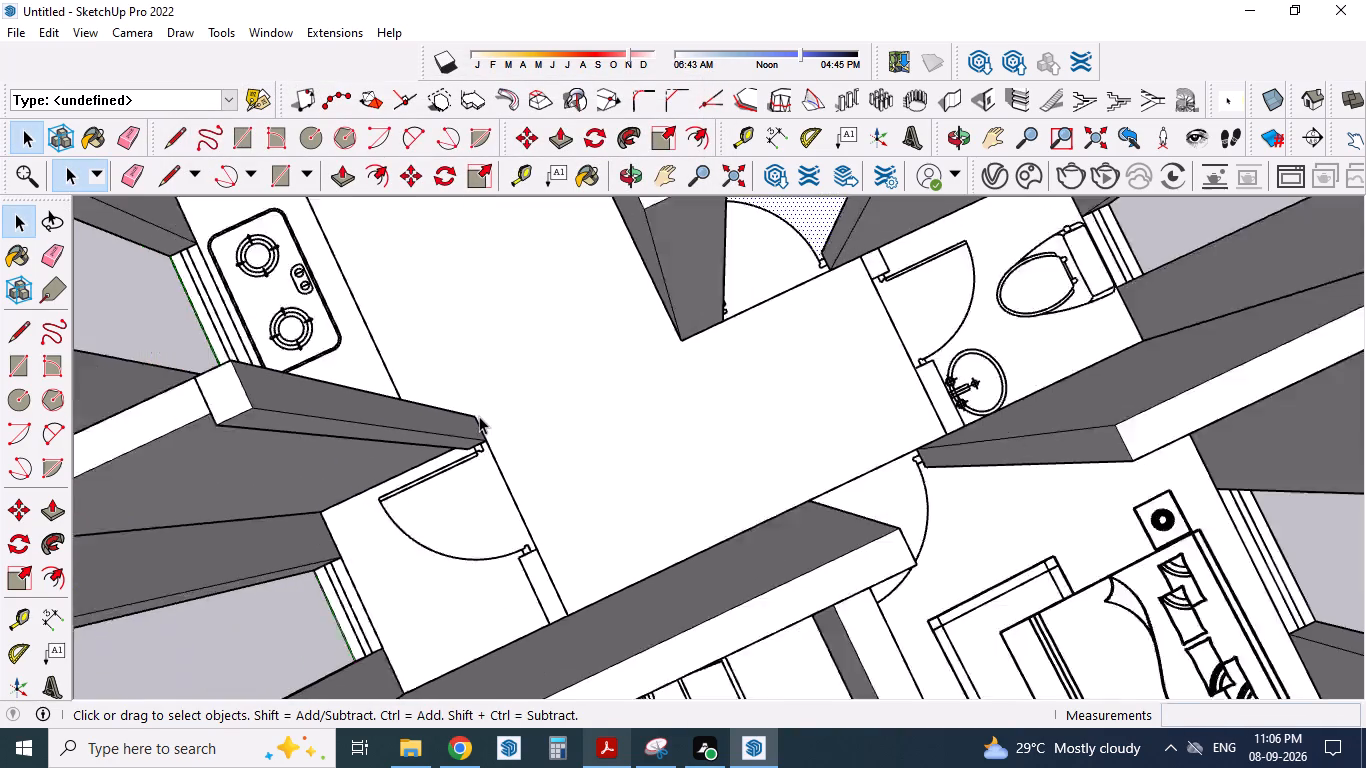
pyautogui.scroll(-2, 479, 416)
pyautogui.scroll(5, 441, 566)
pyautogui.moveTo(389, 664); pyautogui.dragTo(708, 647, button='middle')
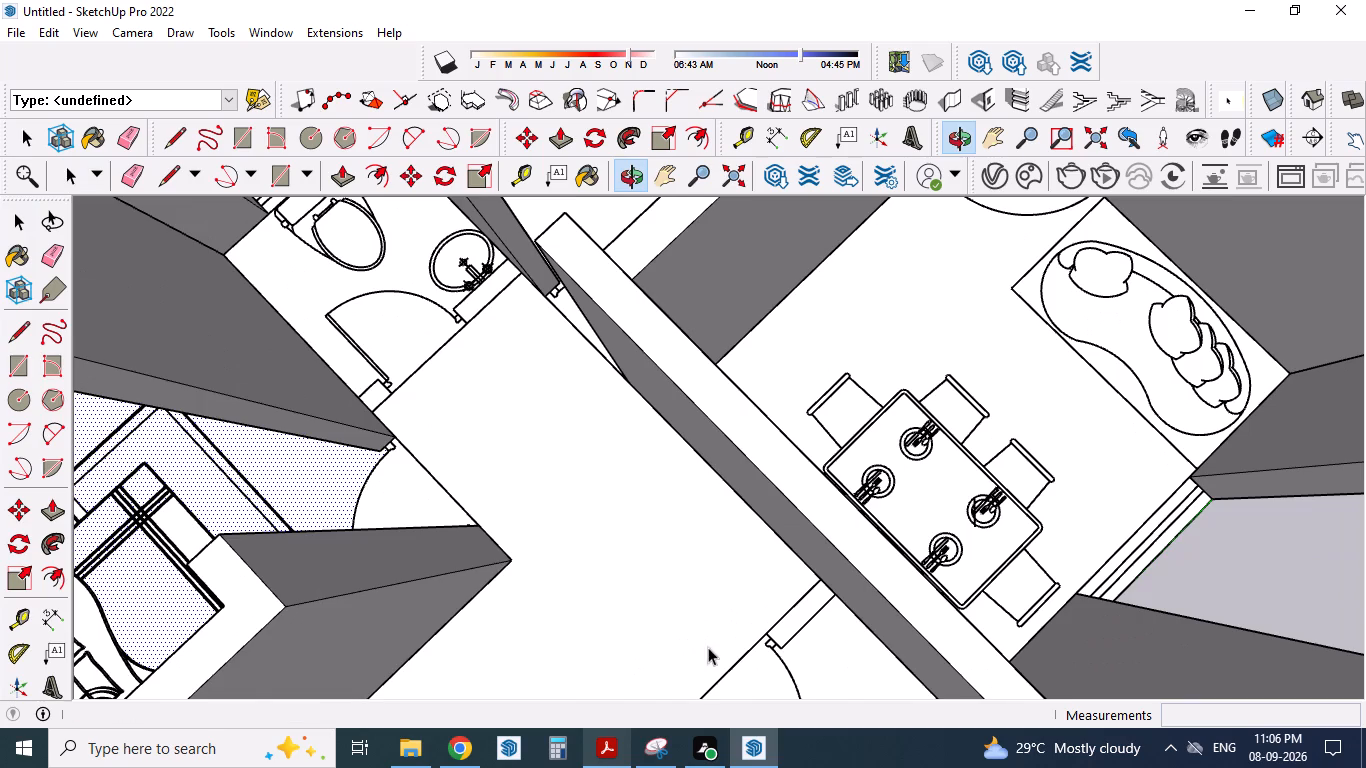
pyautogui.scroll(-9, 589, 428)
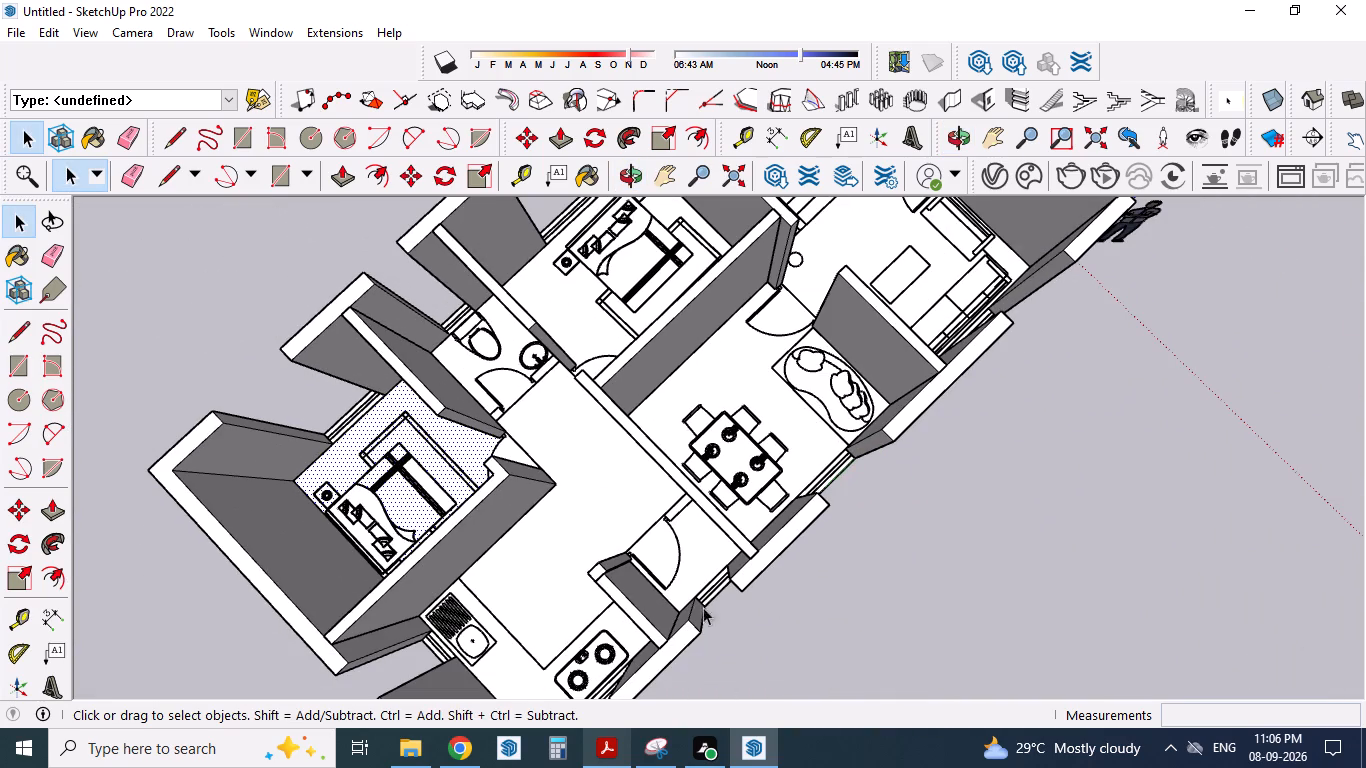
pyautogui.scroll(5, 658, 424)
pyautogui.scroll(1, 487, 407)
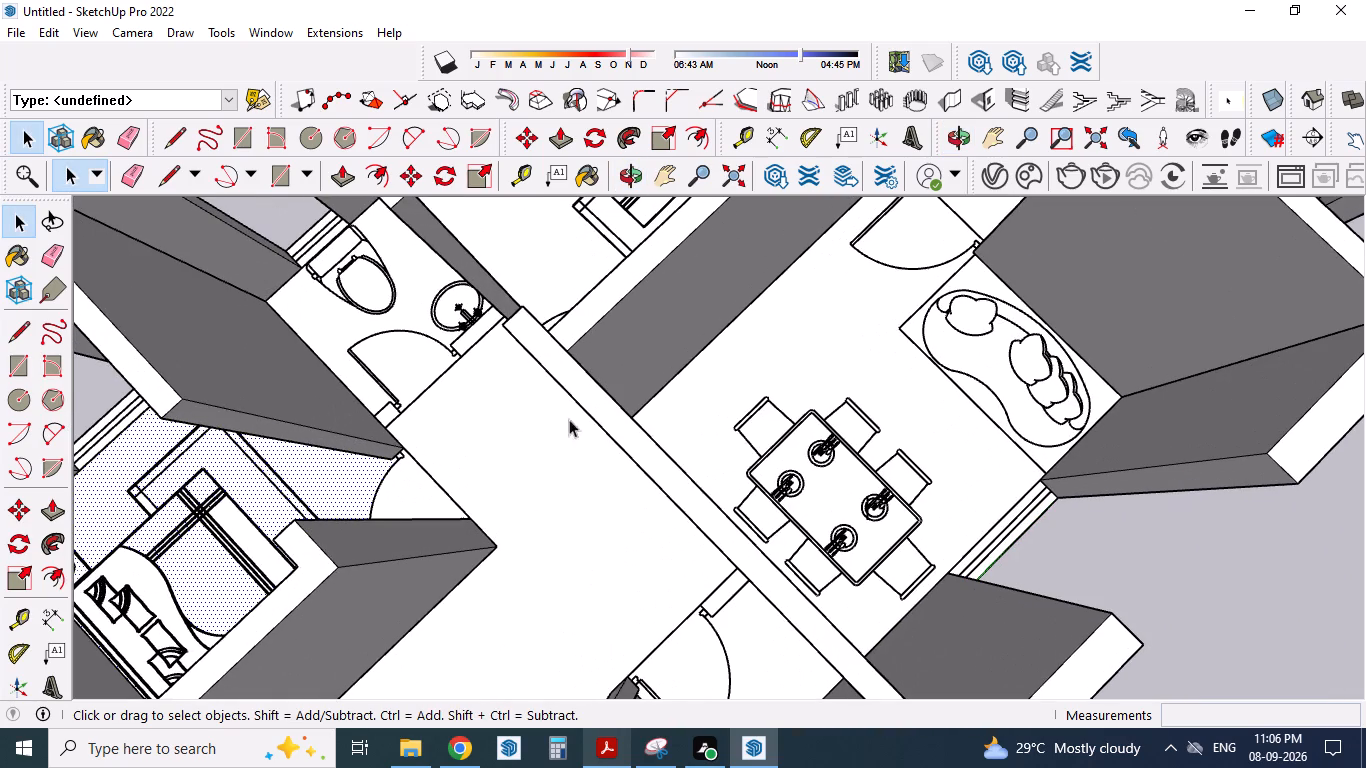
pyautogui.moveTo(603, 481); pyautogui.dragTo(803, 312, button='middle')
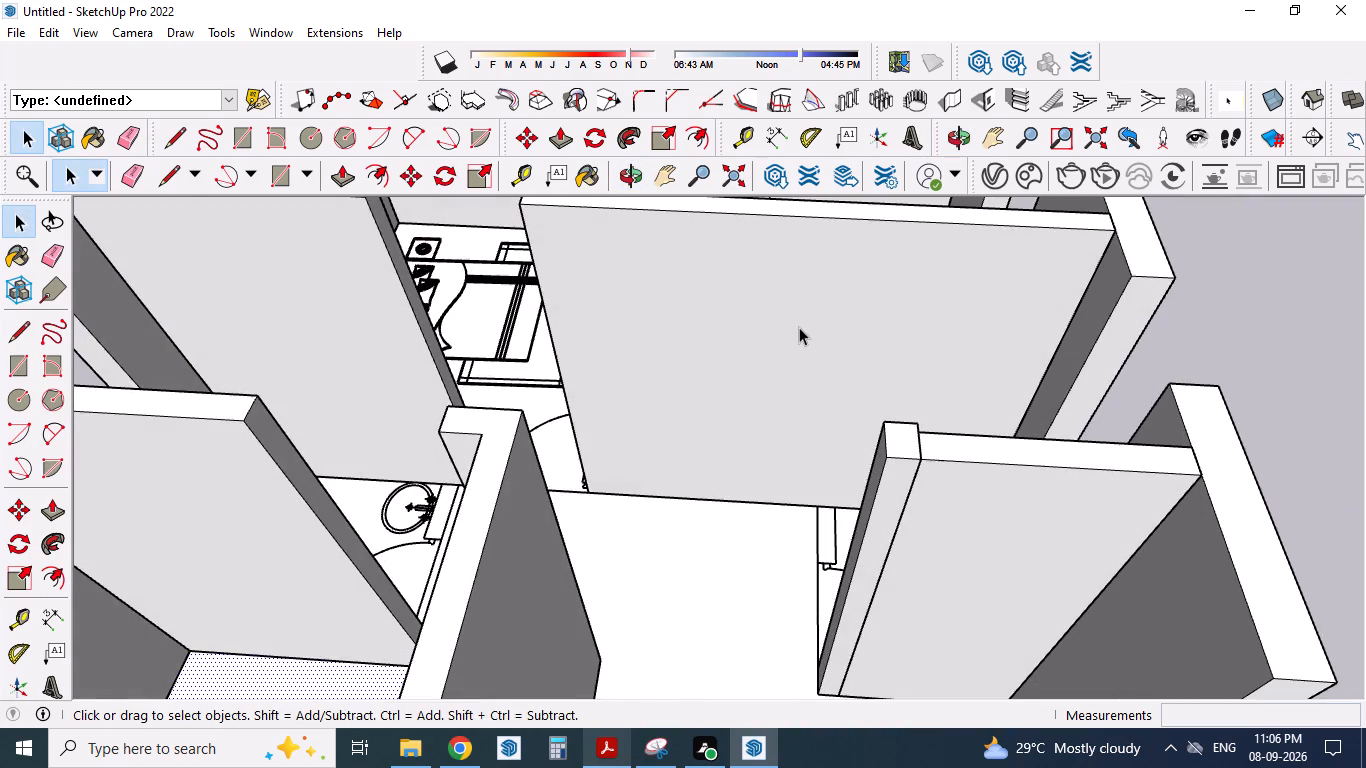
# Examine the raised walls of the whole house, from the kitchen side round to the staircase and front planted area.
pyautogui.scroll(-8, 795, 322)
pyautogui.moveTo(577, 471); pyautogui.dragTo(778, 560, button='middle')
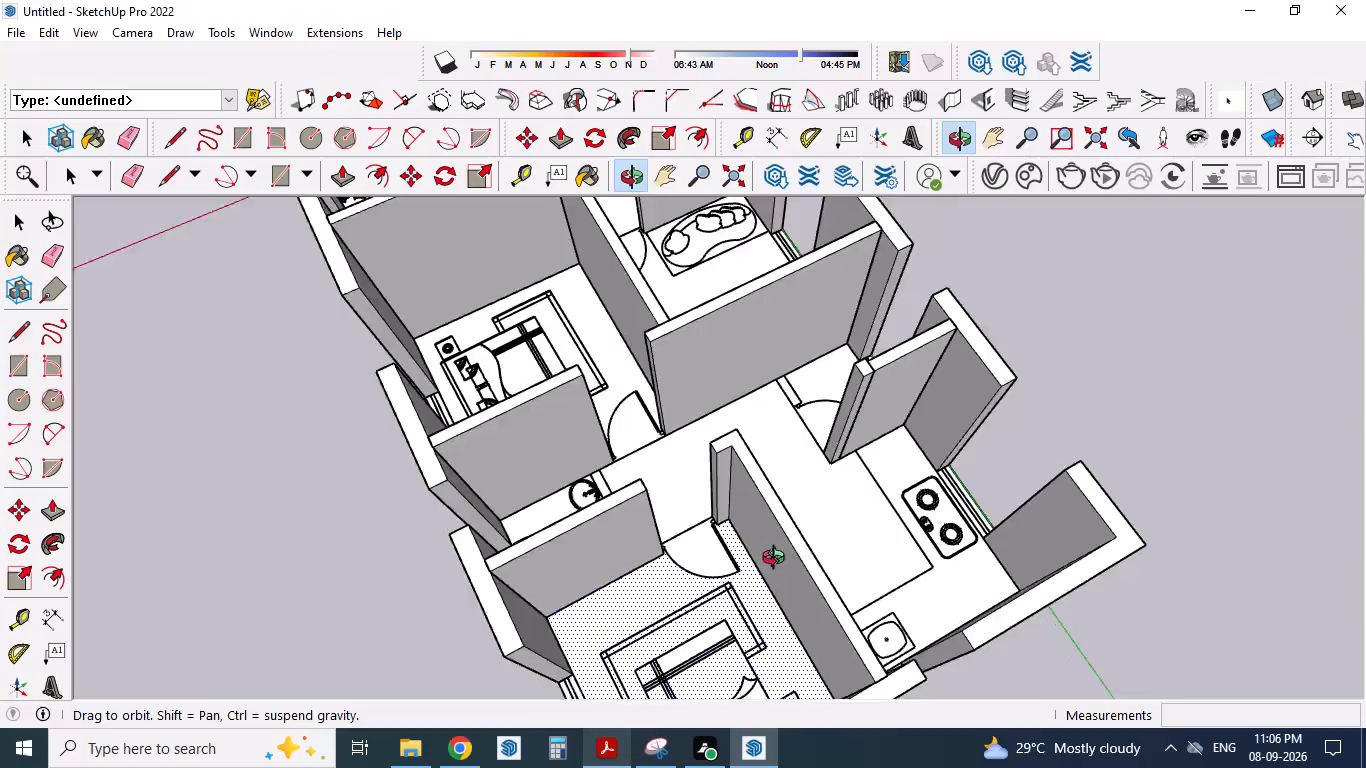
pyautogui.moveTo(778, 560); pyautogui.dragTo(1035, 566, button='middle')
pyautogui.scroll(-3, 812, 497)
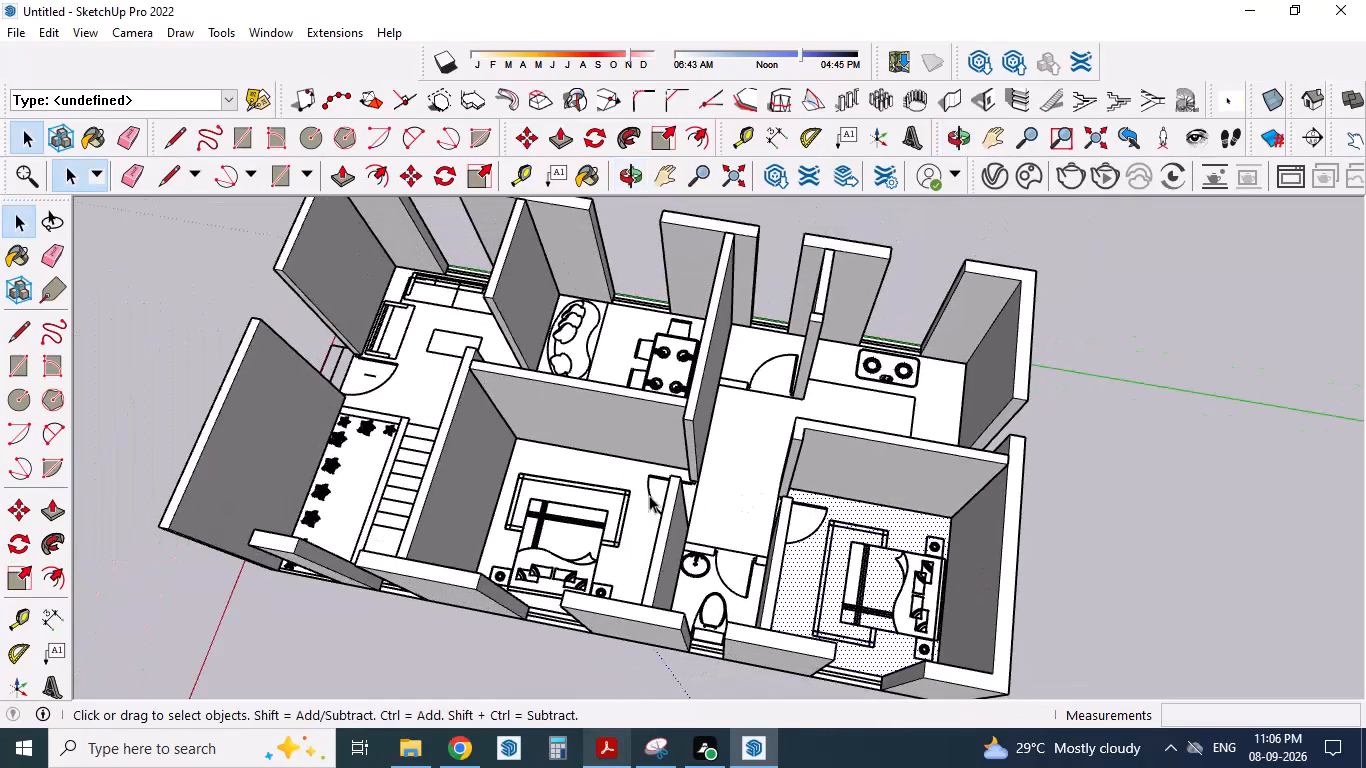
pyautogui.moveTo(511, 520); pyautogui.dragTo(691, 507, button='middle')
pyautogui.scroll(-5, 660, 428)
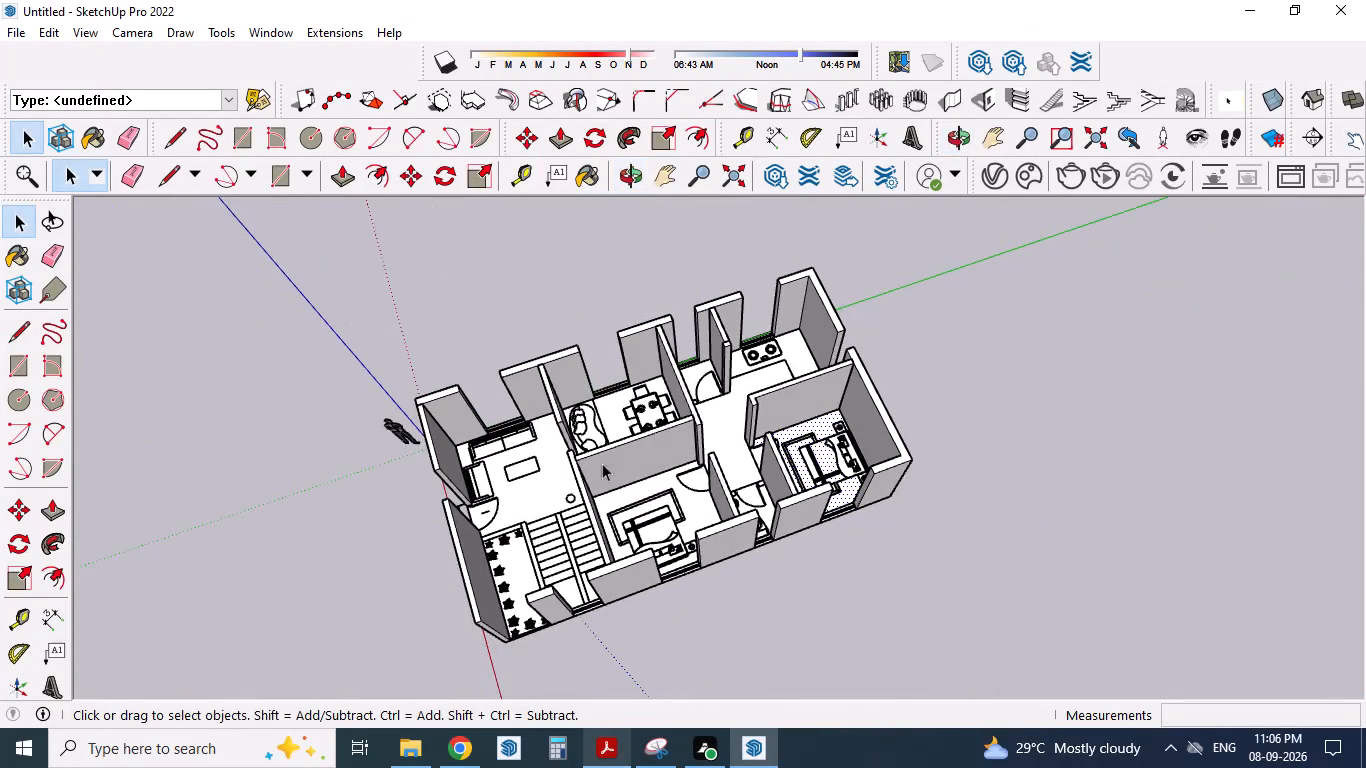
pyautogui.moveTo(524, 609); pyautogui.dragTo(869, 558, button='middle')
pyautogui.scroll(3, 775, 655)
pyautogui.moveTo(668, 632); pyautogui.dragTo(666, 673, button='middle')
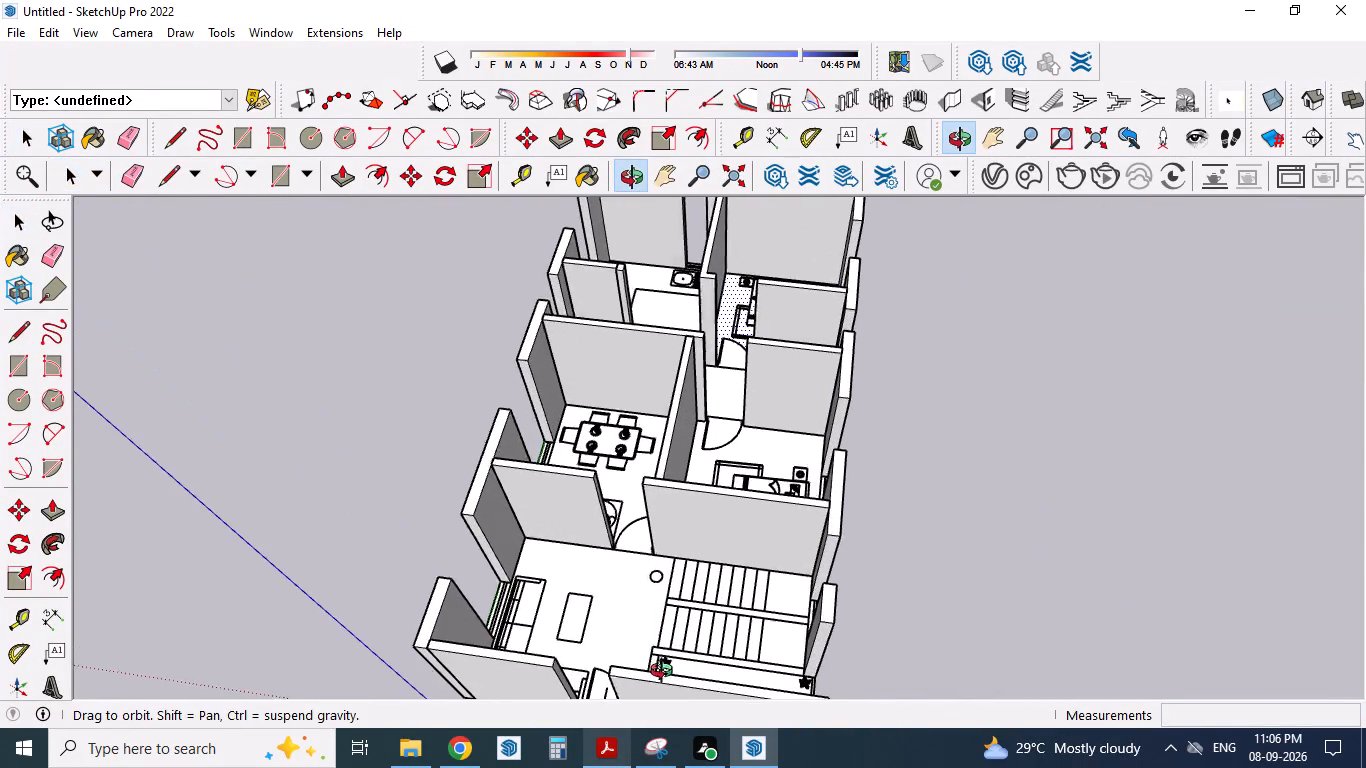
pyautogui.moveTo(666, 673); pyautogui.dragTo(665, 715, button='middle')
pyautogui.scroll(4, 750, 667)
pyautogui.scroll(-4, 698, 467)
pyautogui.scroll(2, 669, 643)
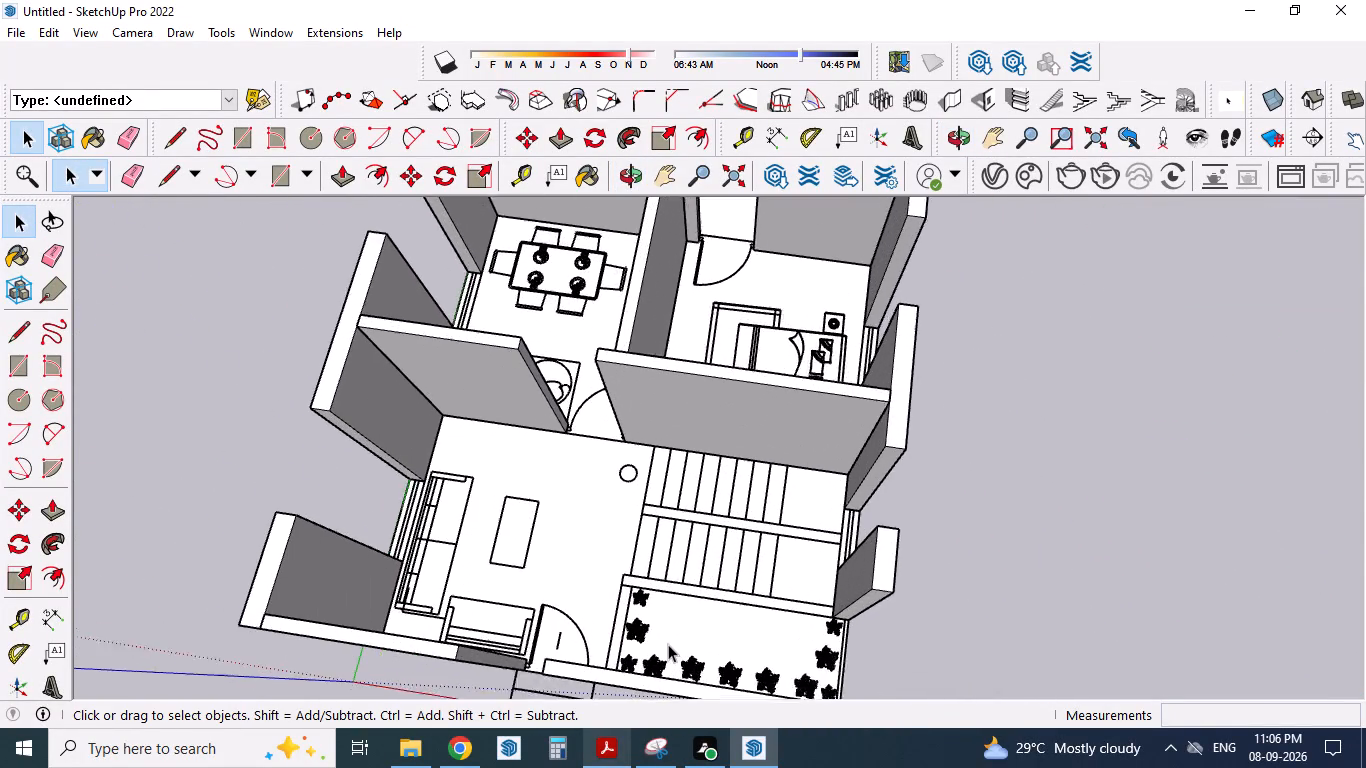
pyautogui.scroll(5, 668, 644)
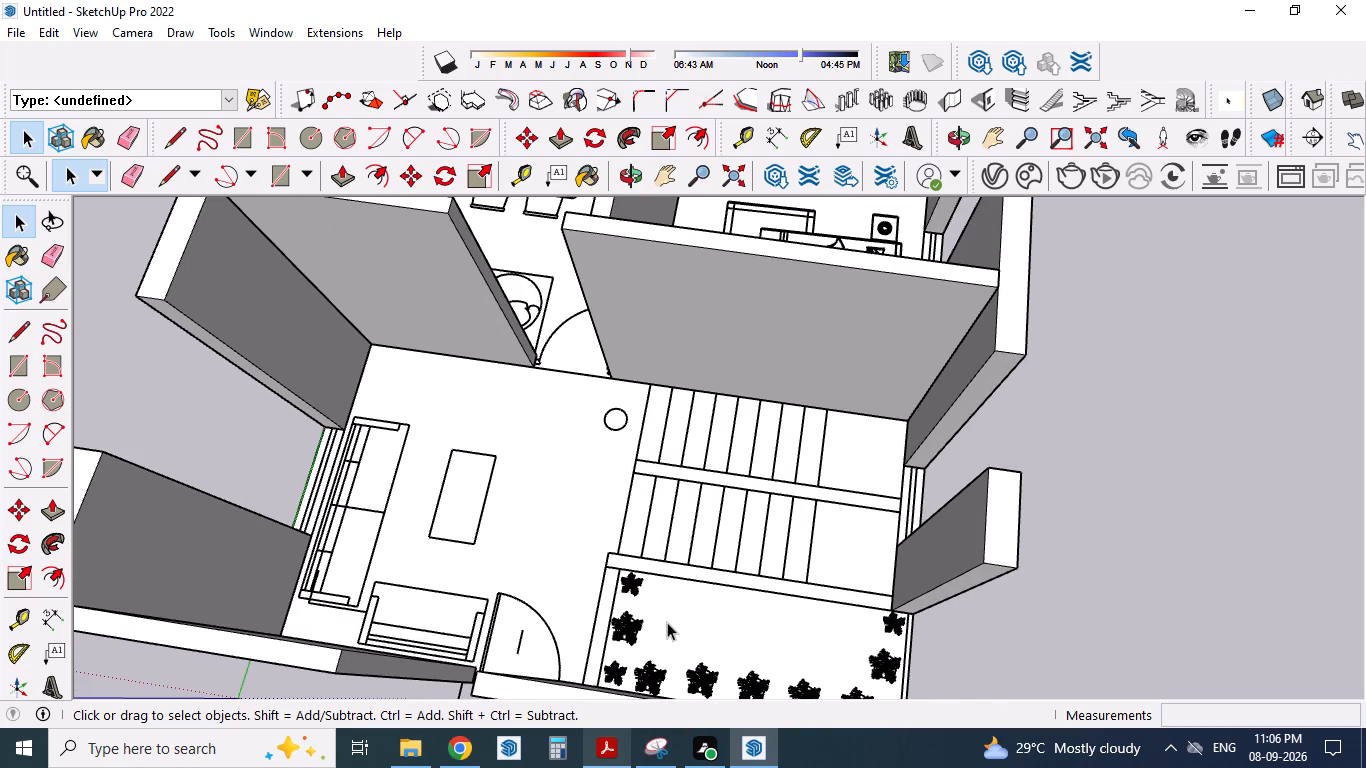
# Build a 6" thick, 10' high wall between the entrance and the planted area, from the front wall to the staircase partition corner.
pyautogui.scroll(-1, 651, 601)
pyautogui.moveTo(748, 658); pyautogui.dragTo(439, 634, button='middle')
pyautogui.scroll(3, 479, 459)
pyautogui.click(954, 100)
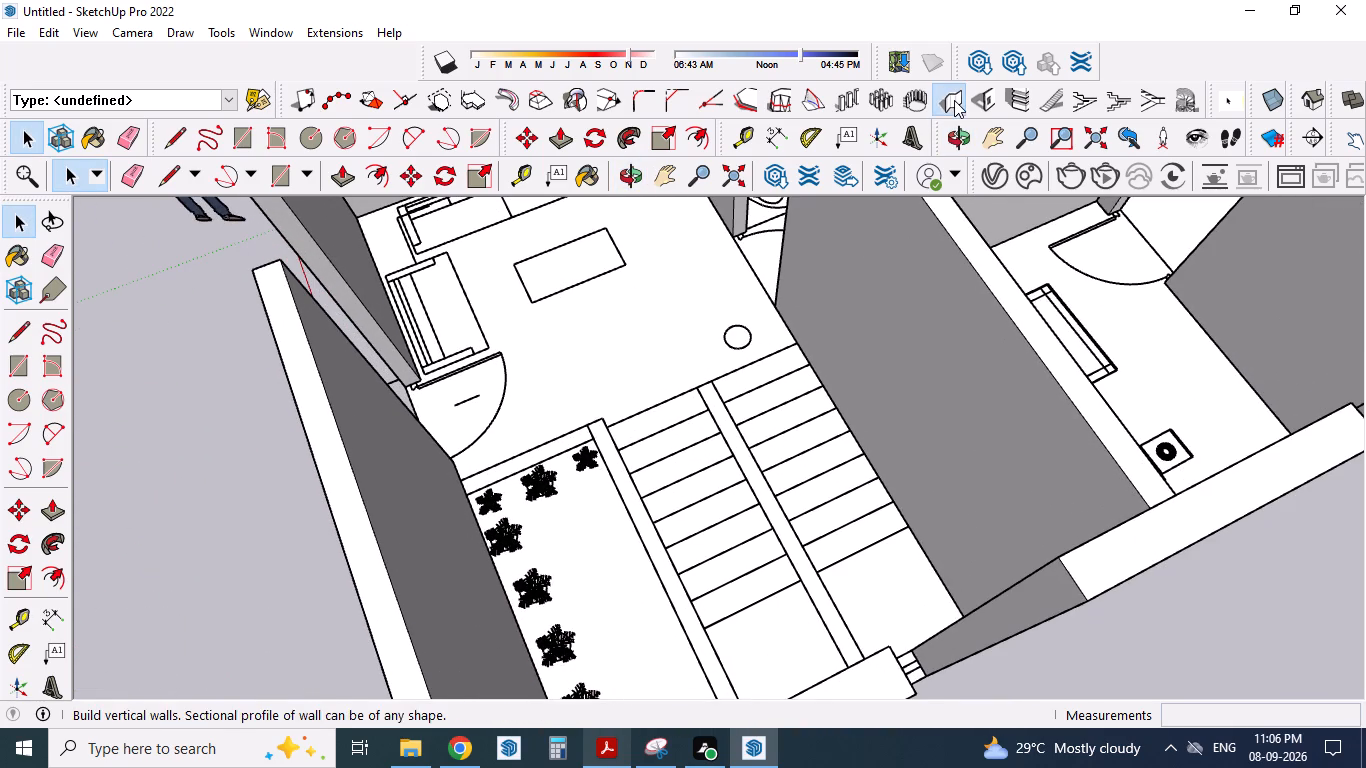
pyautogui.click(206, 520)
pyautogui.click(466, 497)
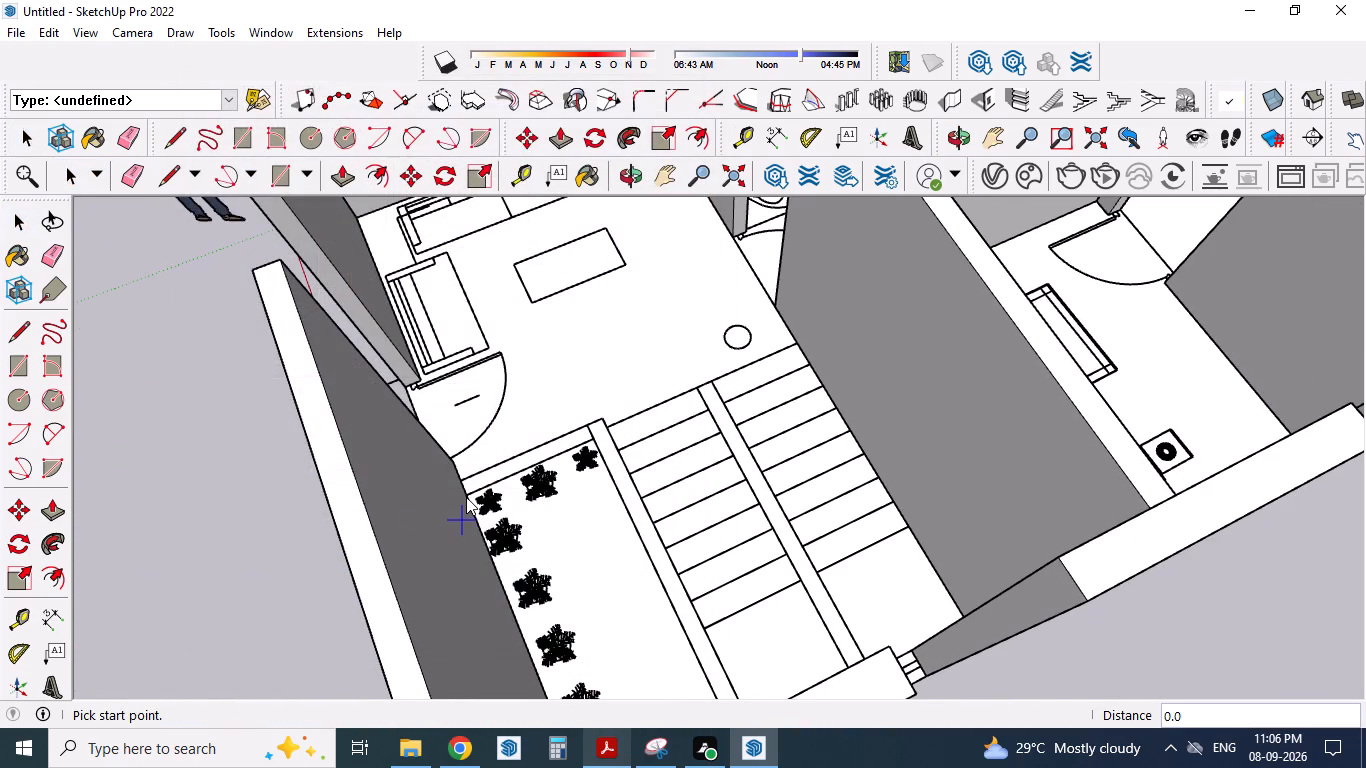
pyautogui.doubleClick(590, 436)
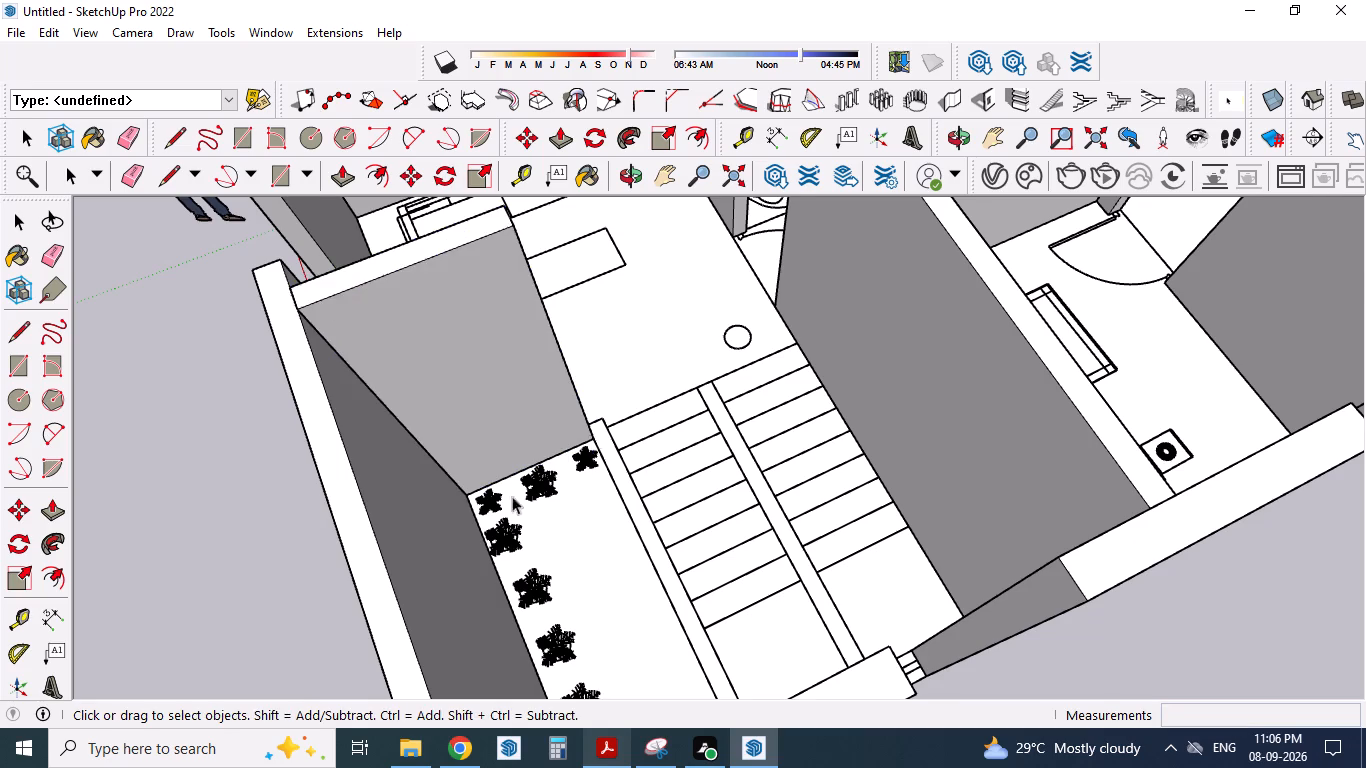
# Build a 6" thick, 10' high wall between the staircase and the planted area, from the entrance-side wall to the outer wall.
pyautogui.scroll(-4, 509, 500)
pyautogui.moveTo(457, 566); pyautogui.dragTo(738, 578, button='middle')
pyautogui.moveTo(597, 602); pyautogui.dragTo(614, 708, button='middle')
pyautogui.scroll(4, 686, 660)
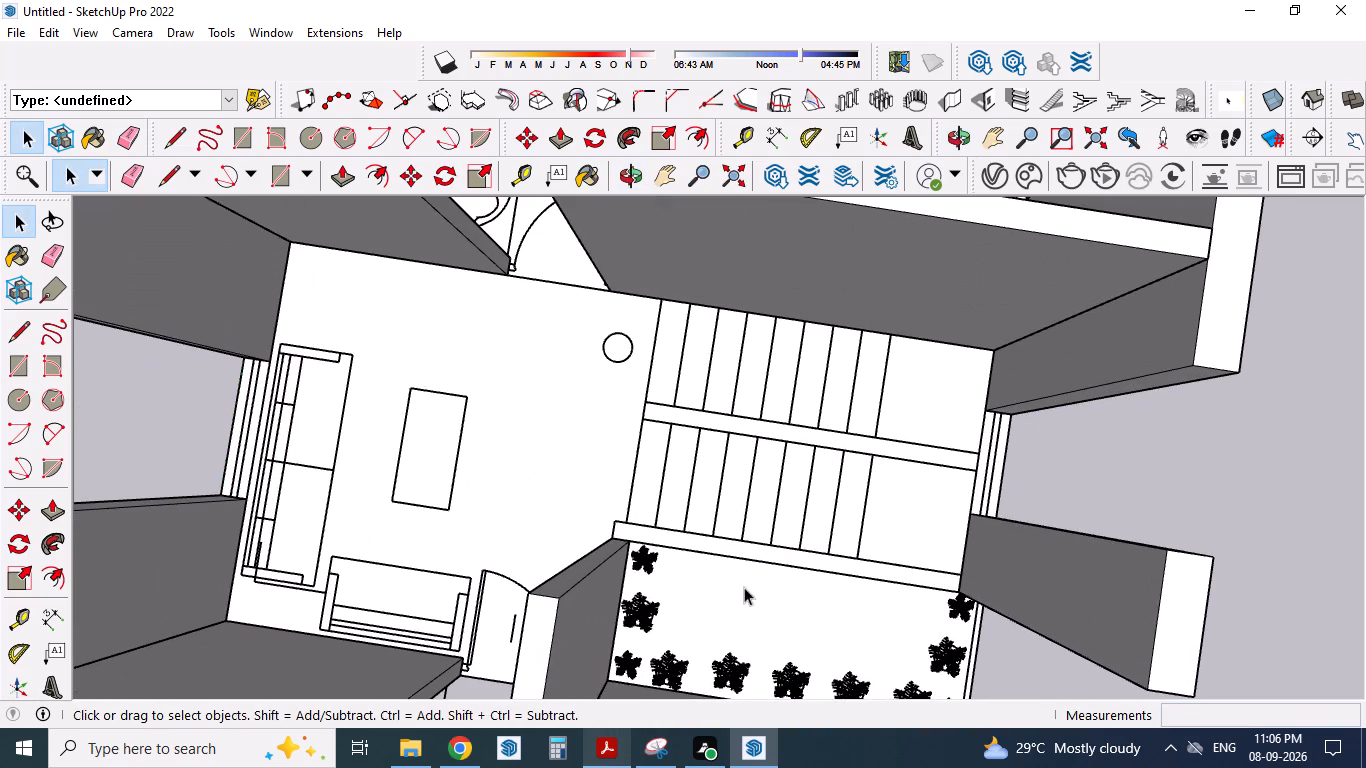
pyautogui.click(951, 104)
pyautogui.click(198, 509)
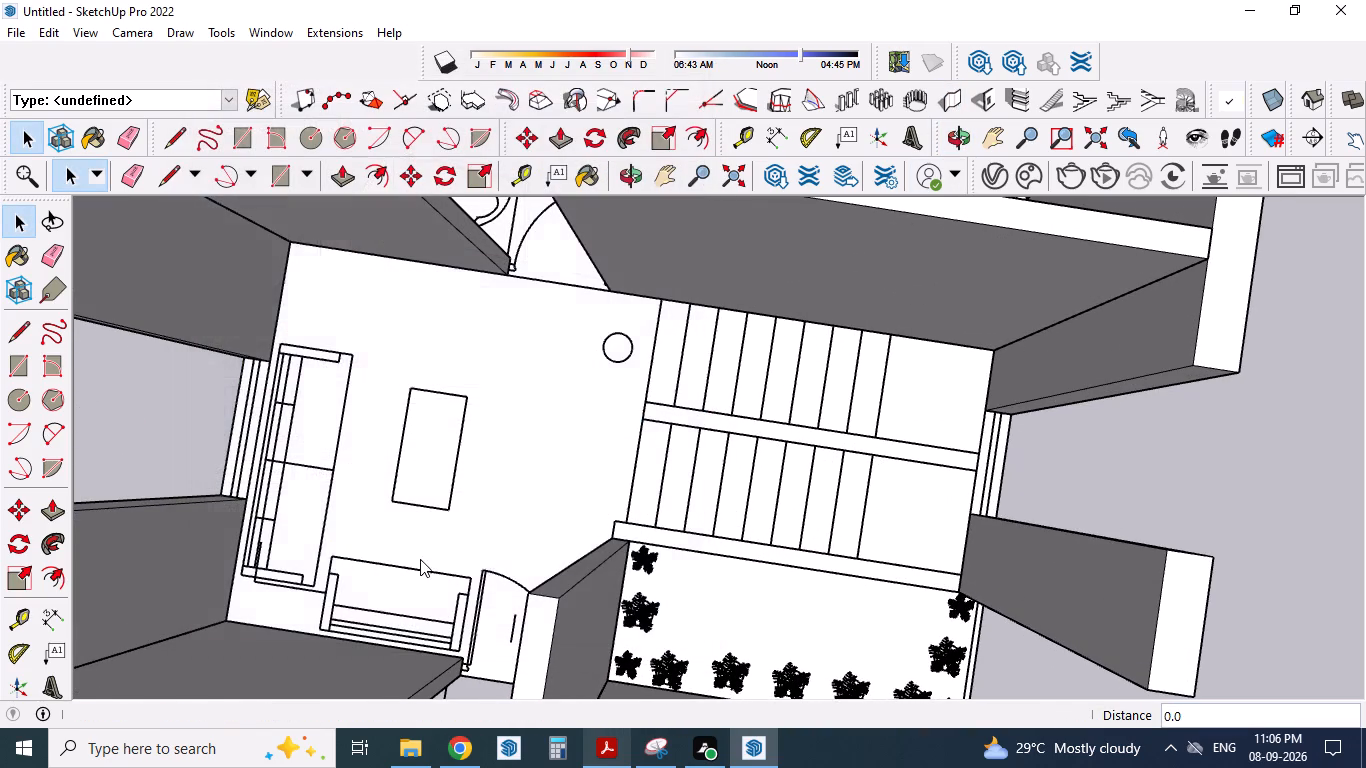
pyautogui.click(614, 541)
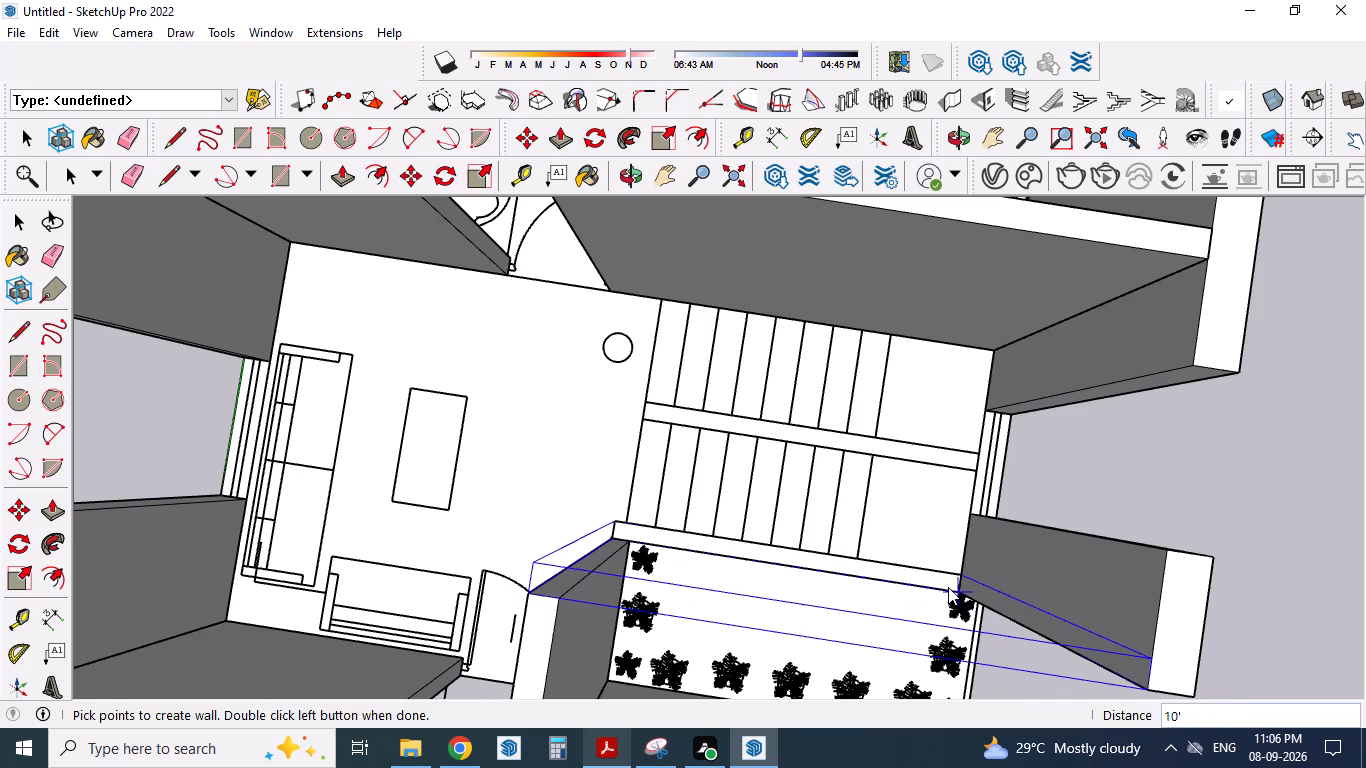
pyautogui.doubleClick(948, 587)
# Examine the front rooms, staircase, dining area and bedroom for partitions that still need raising.
pyautogui.scroll(-4, 889, 579)
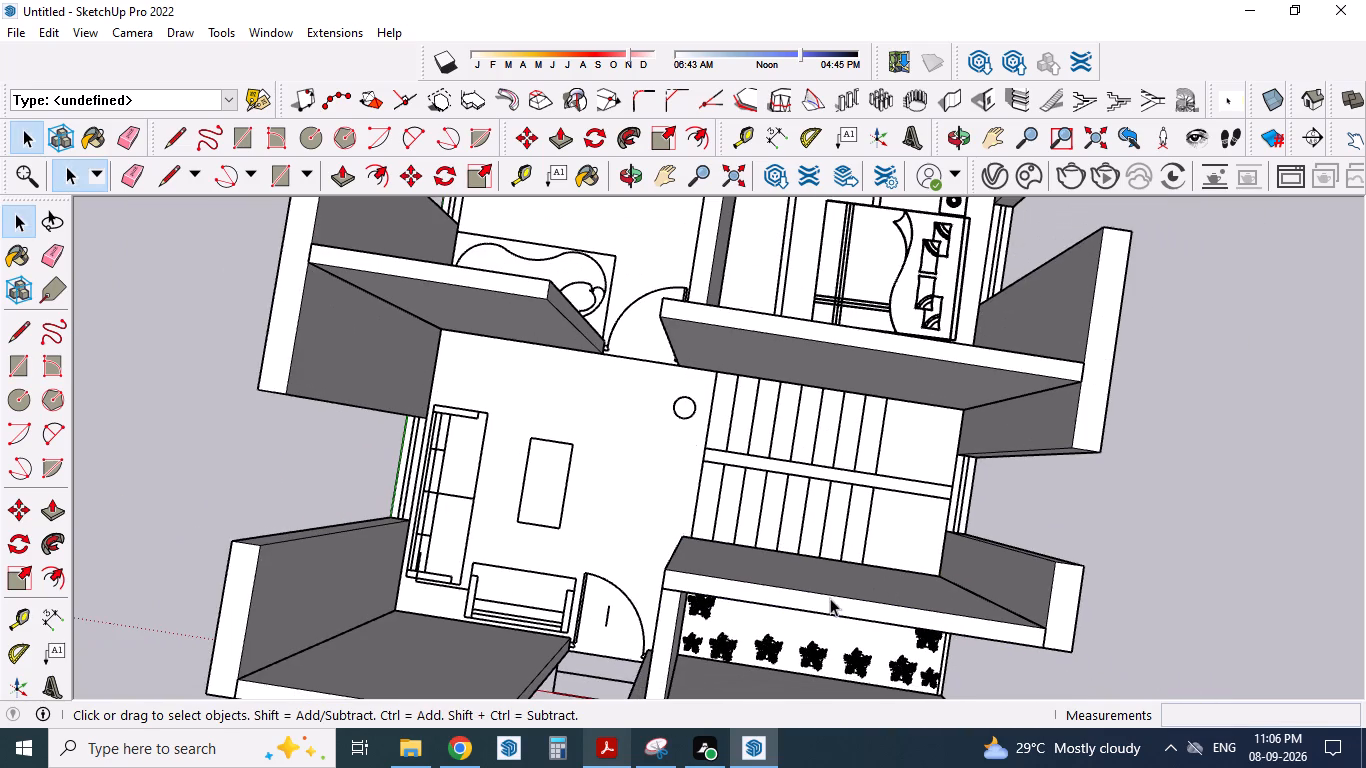
pyautogui.moveTo(724, 621); pyautogui.dragTo(811, 566, button='middle')
pyautogui.scroll(-3, 796, 489)
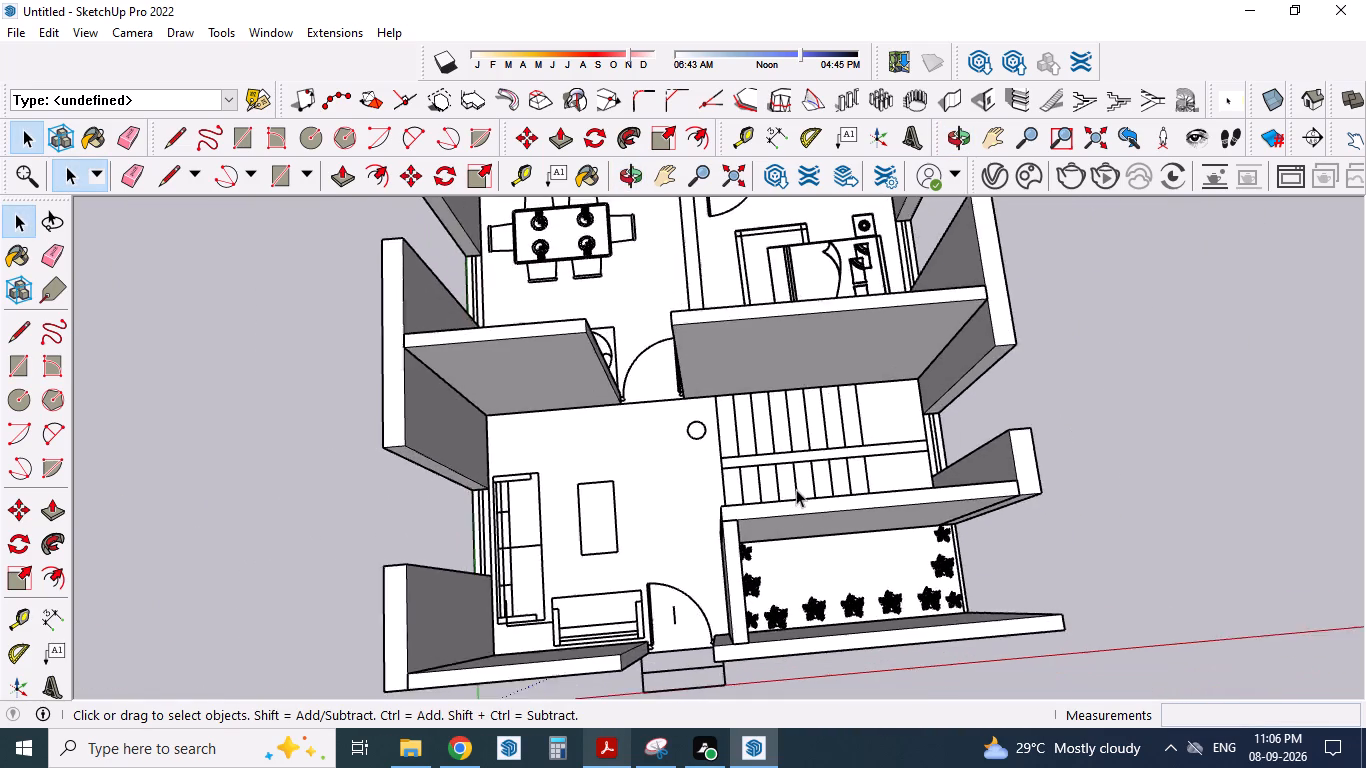
pyautogui.scroll(-5, 796, 489)
pyautogui.moveTo(792, 488); pyautogui.dragTo(810, 582, button='middle')
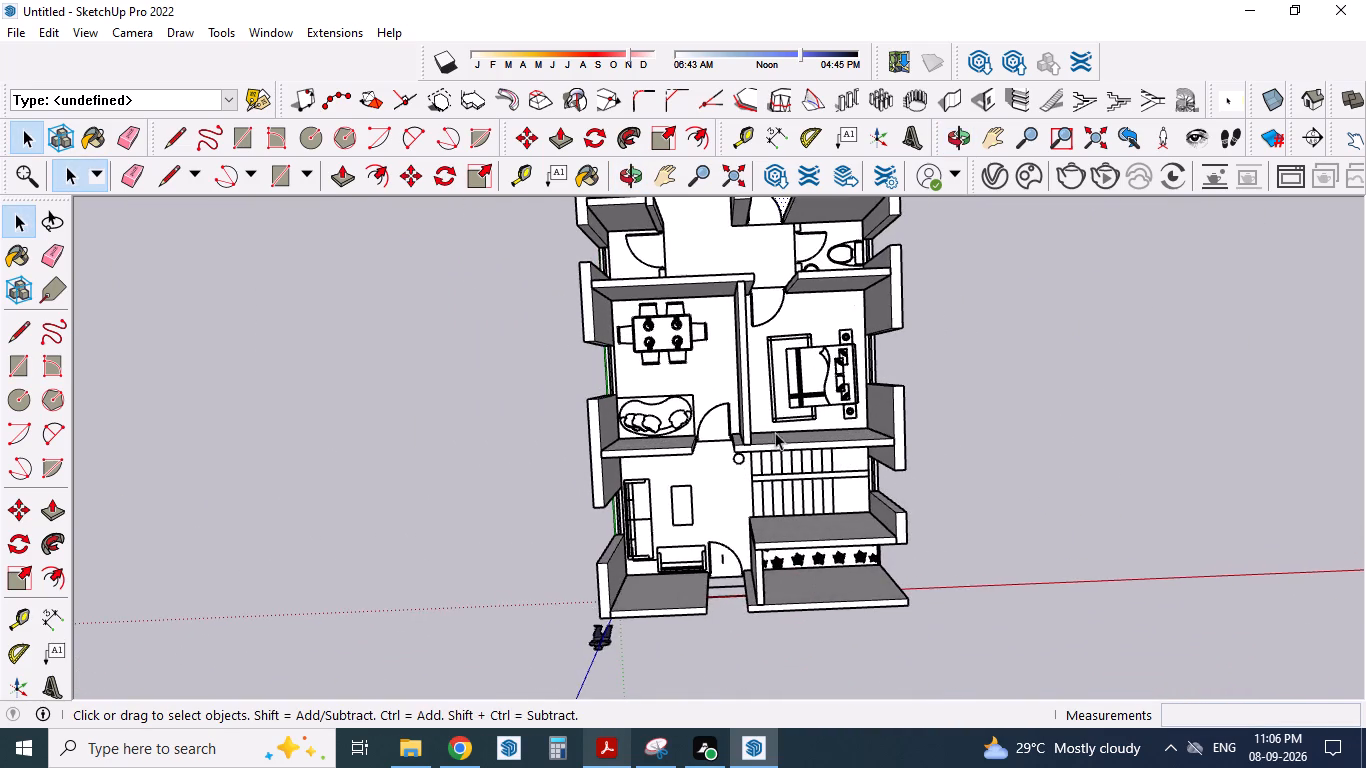
pyautogui.scroll(4, 757, 362)
pyautogui.moveTo(813, 447); pyautogui.dragTo(656, 430, button='middle')
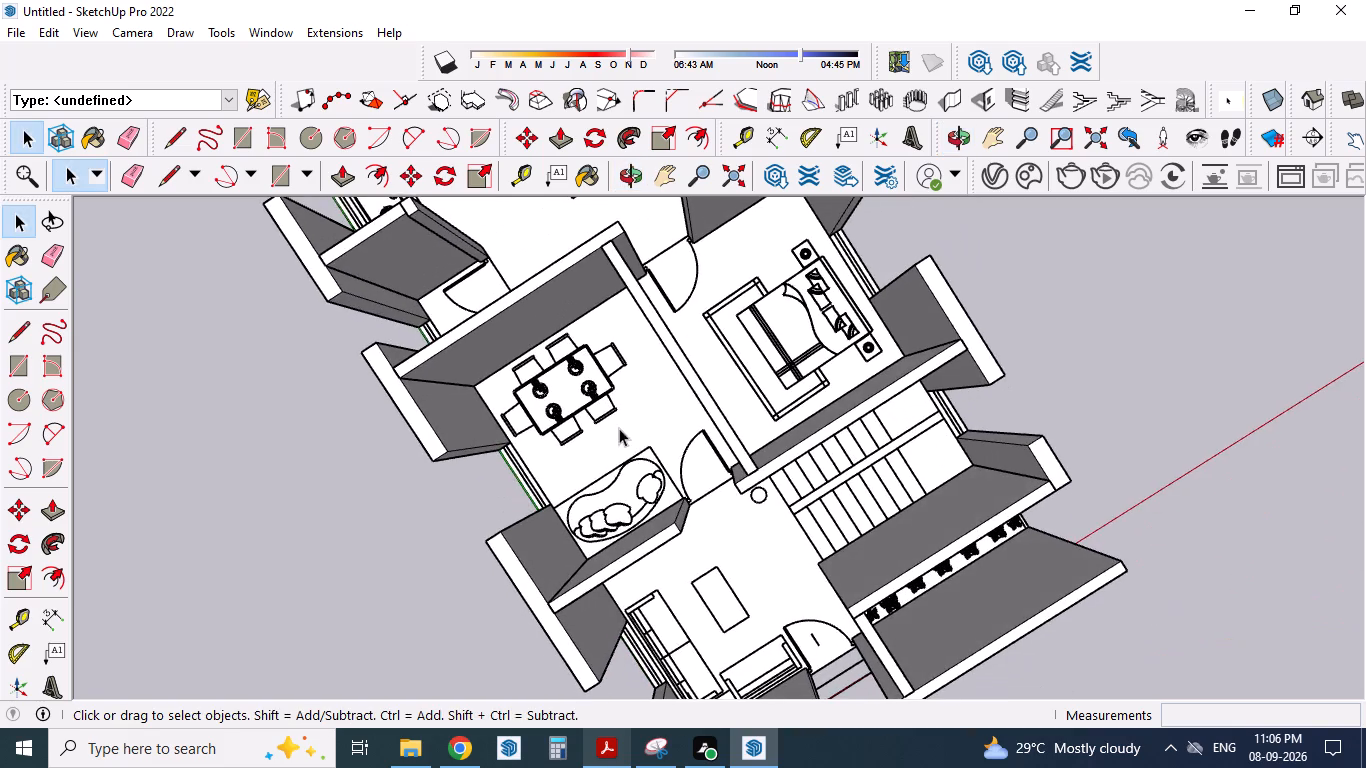
# Build a 6" thick, 10' high short wall from the dining area's wall to the door of the small room beside the kitchen.
pyautogui.scroll(-5, 613, 434)
pyautogui.moveTo(516, 416); pyautogui.dragTo(606, 488, button='middle')
pyautogui.scroll(8, 582, 325)
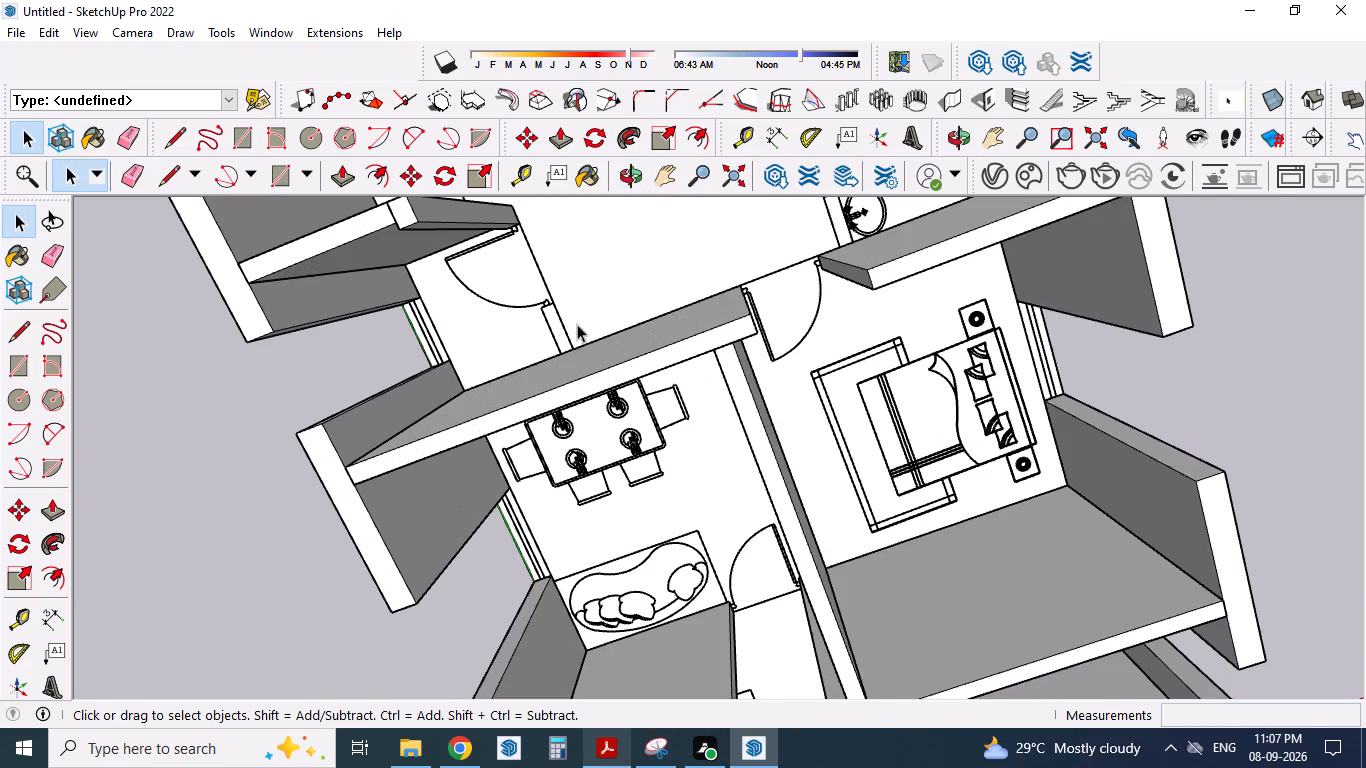
pyautogui.moveTo(375, 511); pyautogui.dragTo(514, 524, button='middle')
pyautogui.scroll(4, 573, 307)
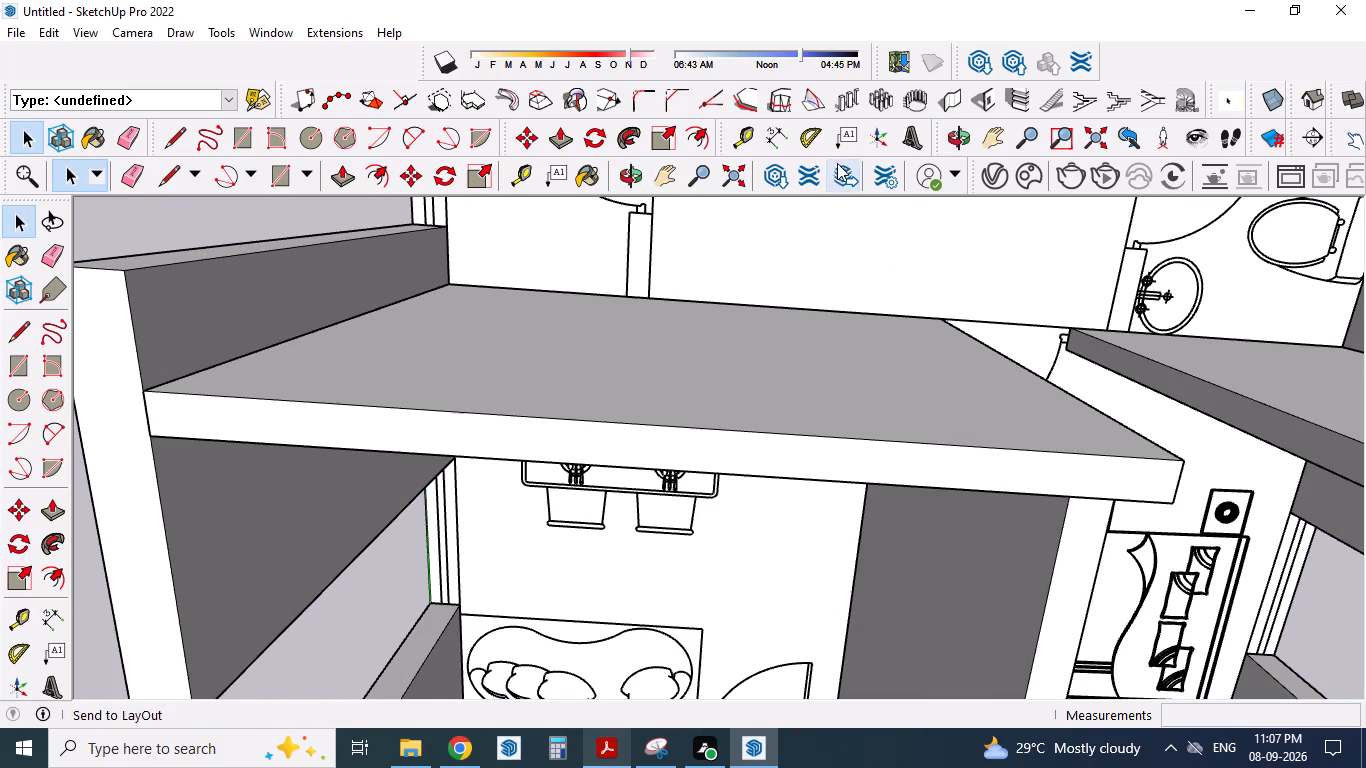
pyautogui.click(942, 108)
pyautogui.click(203, 527)
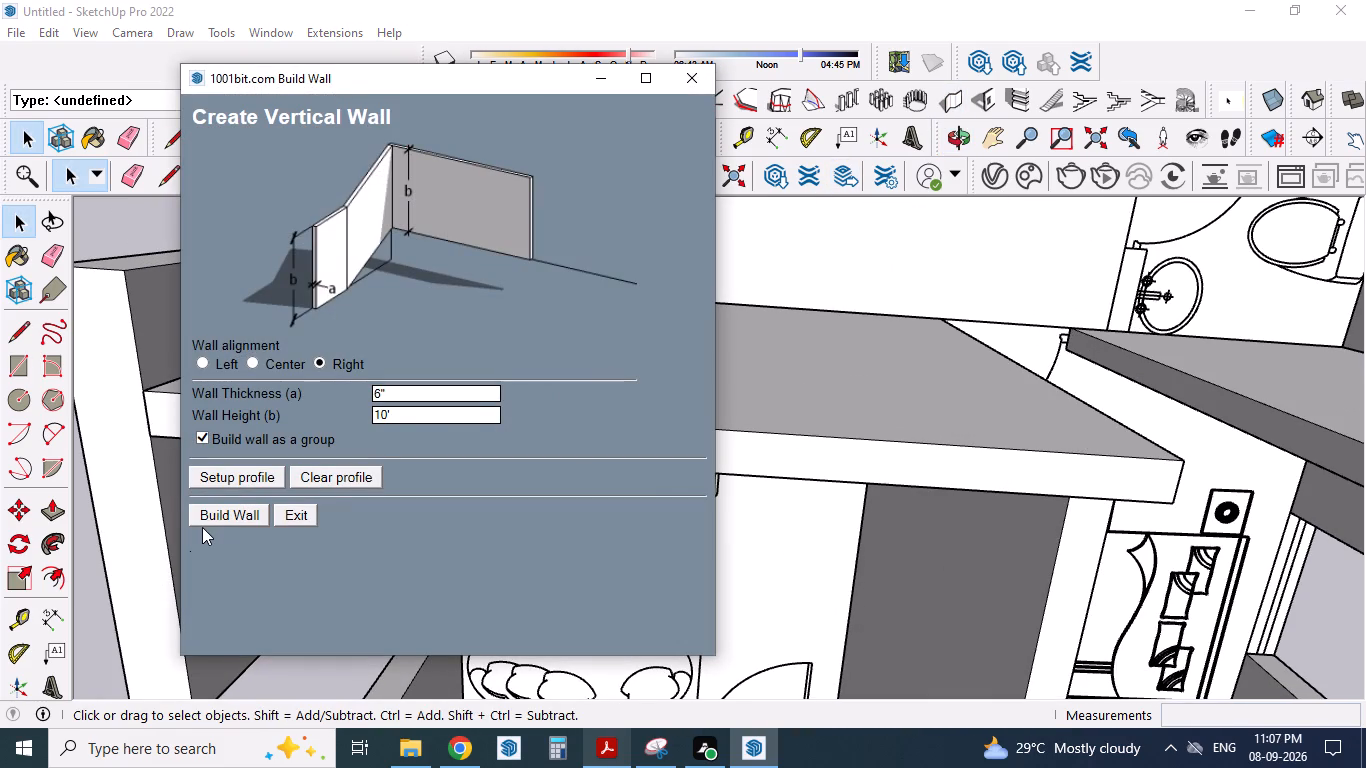
pyautogui.click(204, 516)
pyautogui.scroll(2, 664, 312)
pyautogui.scroll(-3, 653, 329)
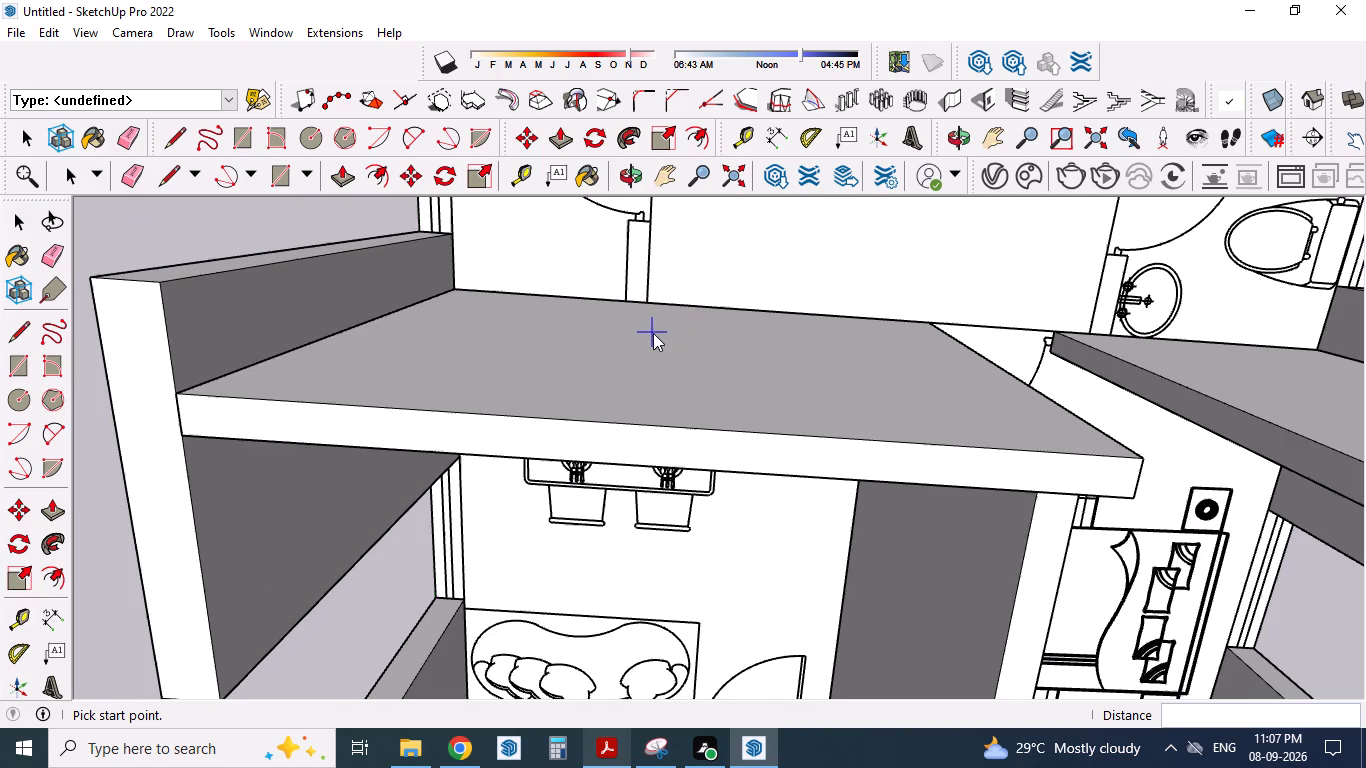
pyautogui.click(654, 299)
pyautogui.doubleClick(653, 218)
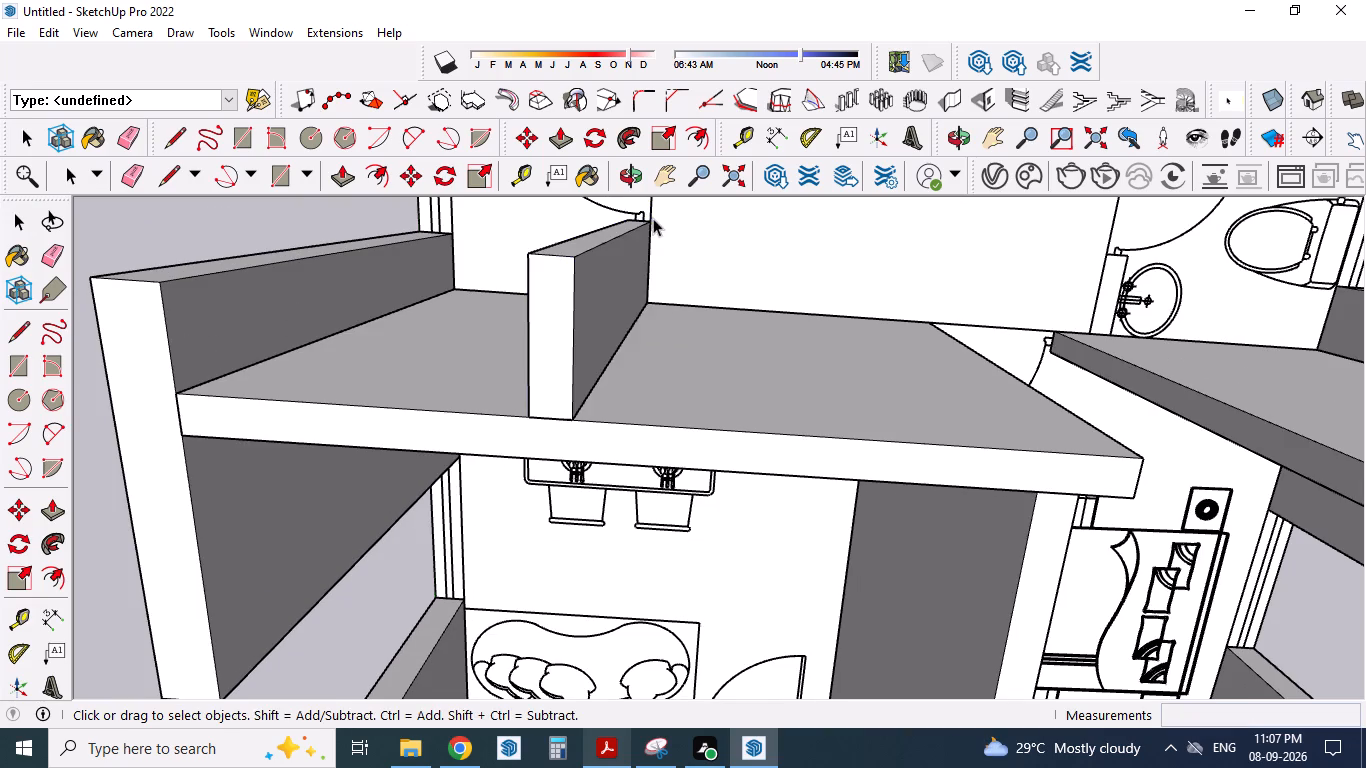
# Examine the partitions around the small room, dining area, toilet and bedrooms from above.
pyautogui.scroll(-11, 576, 378)
pyautogui.scroll(-1, 534, 467)
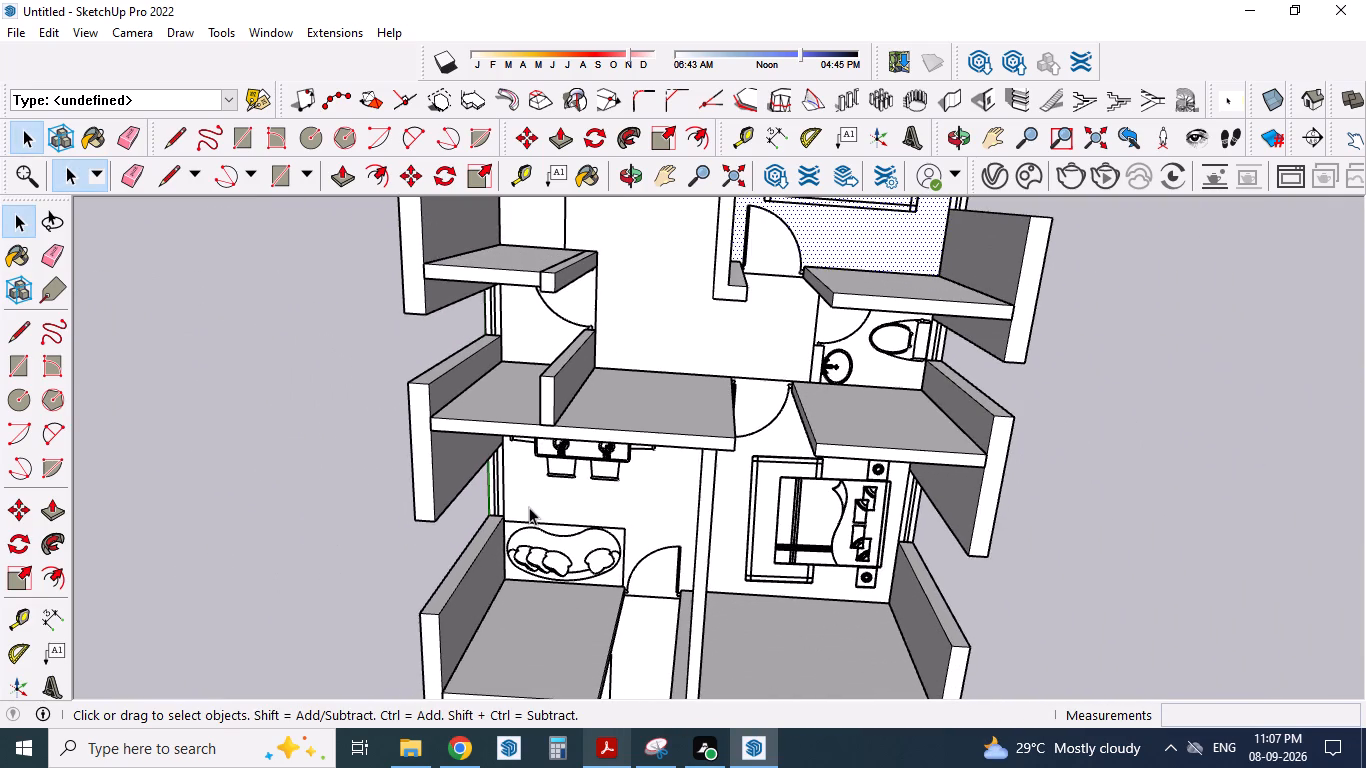
pyautogui.moveTo(526, 493); pyautogui.dragTo(525, 381, button='middle')
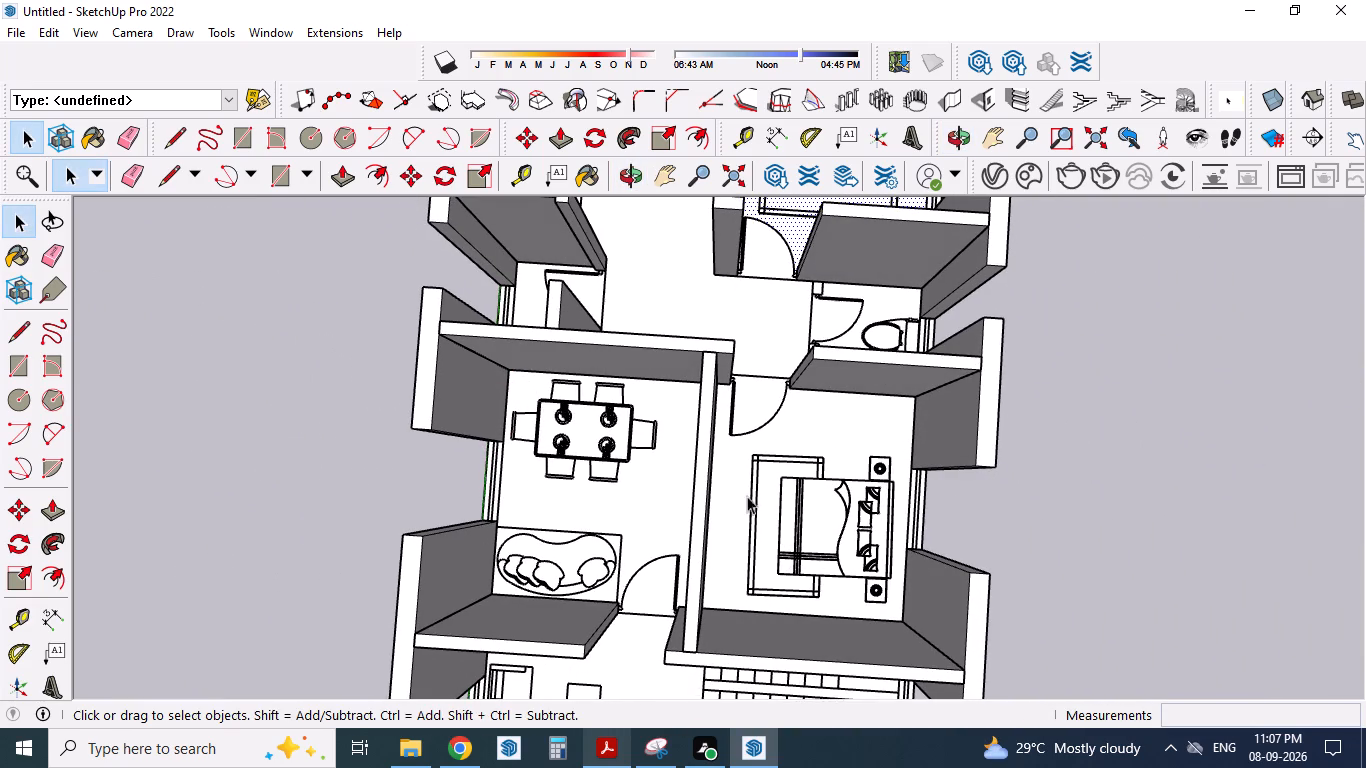
pyautogui.scroll(-1, 767, 542)
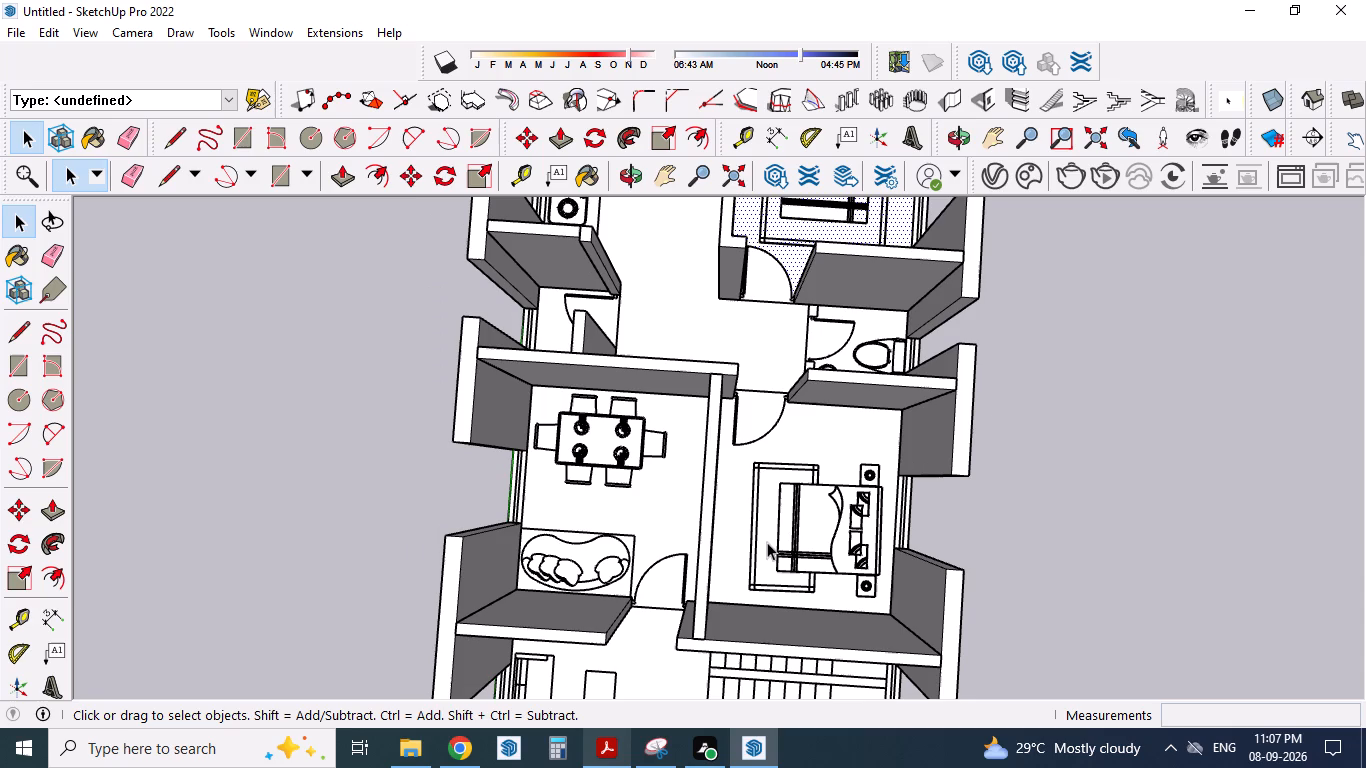
pyautogui.moveTo(852, 556); pyautogui.dragTo(718, 592, button='middle')
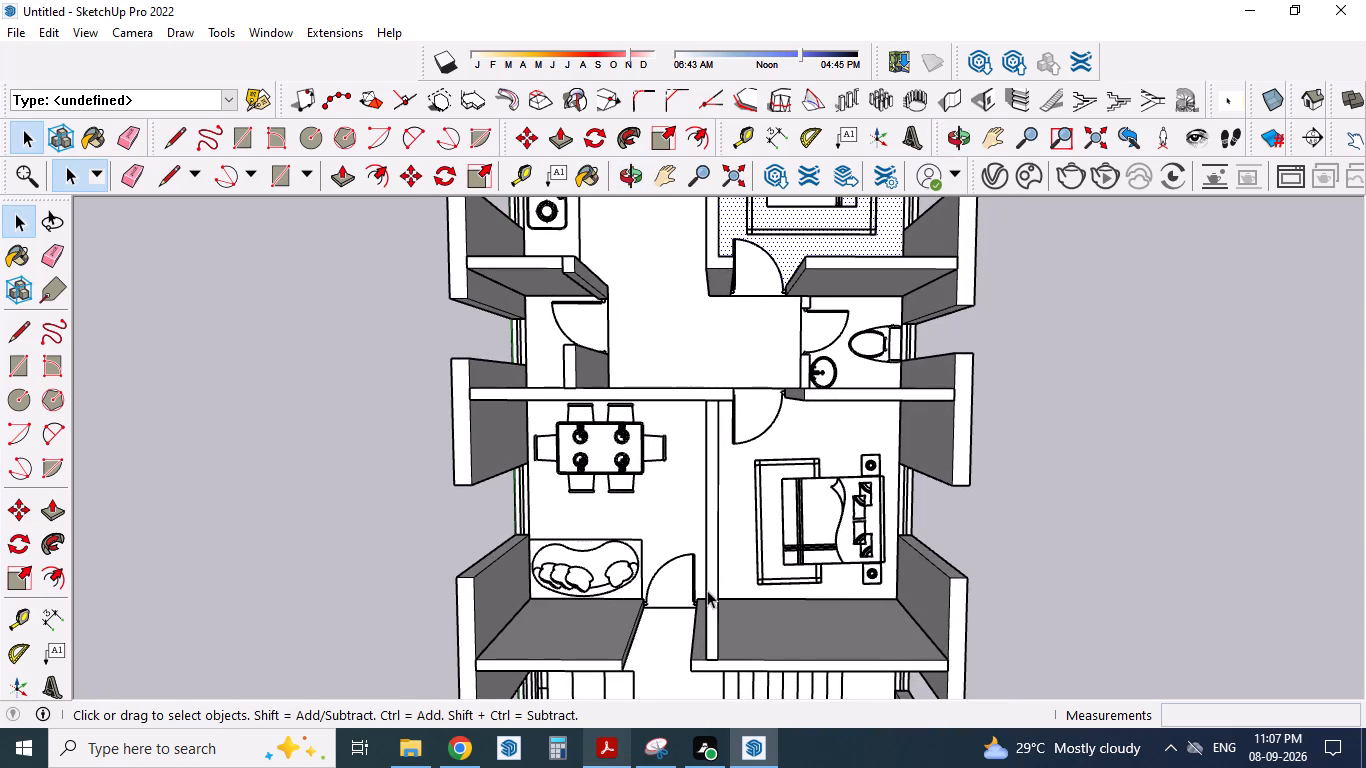
pyautogui.moveTo(696, 554); pyautogui.dragTo(669, 387, button='middle')
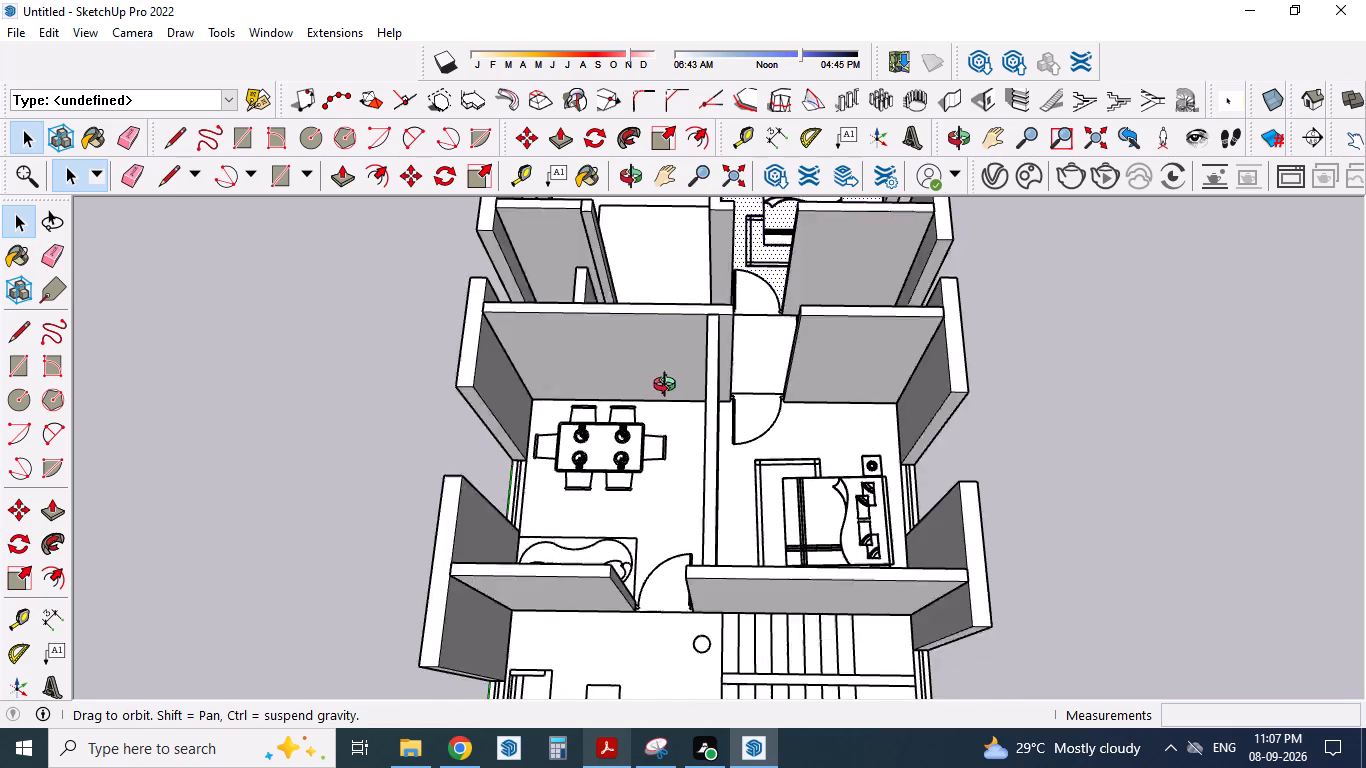
# Inspect the wall between the dining area and the bedroom at its junction near the bedroom door, selecting that wall.
pyautogui.moveTo(669, 387); pyautogui.dragTo(359, 369, button='middle')
pyautogui.scroll(3, 698, 334)
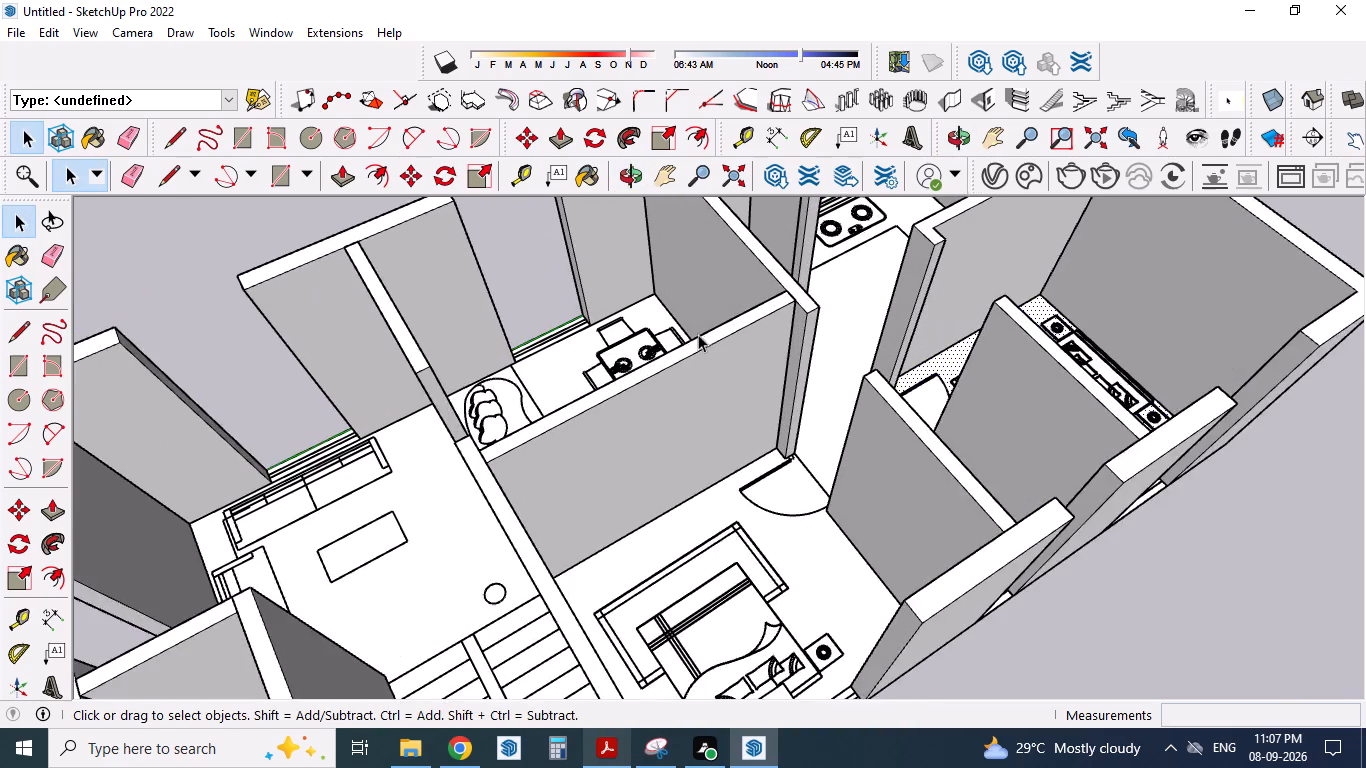
pyautogui.scroll(1, 769, 300)
pyautogui.moveTo(769, 300); pyautogui.dragTo(739, 424, button='middle')
pyautogui.scroll(8, 832, 427)
pyautogui.moveTo(710, 487); pyautogui.dragTo(629, 572, button='middle')
pyautogui.scroll(3, 741, 464)
pyautogui.click(757, 456)
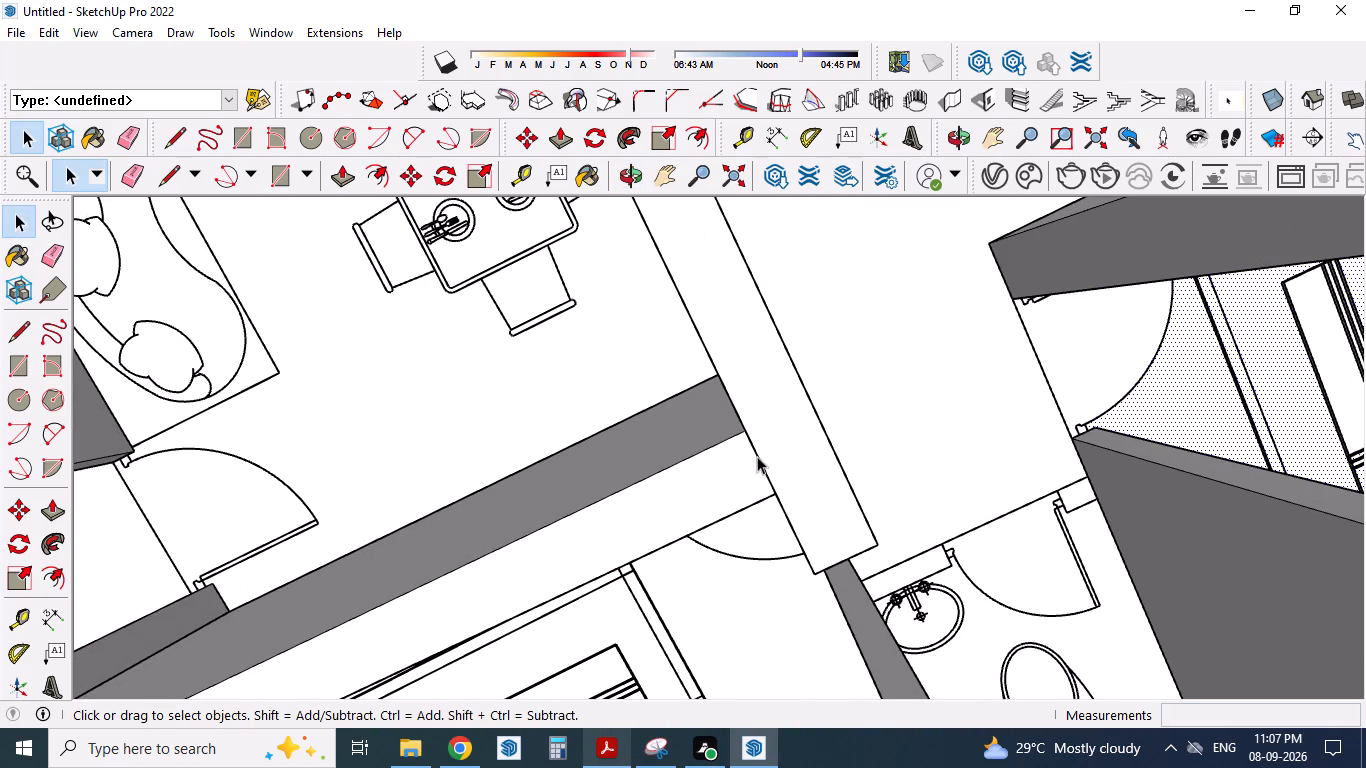
pyautogui.click(743, 461)
pyautogui.moveTo(640, 451); pyautogui.dragTo(546, 383, button='middle')
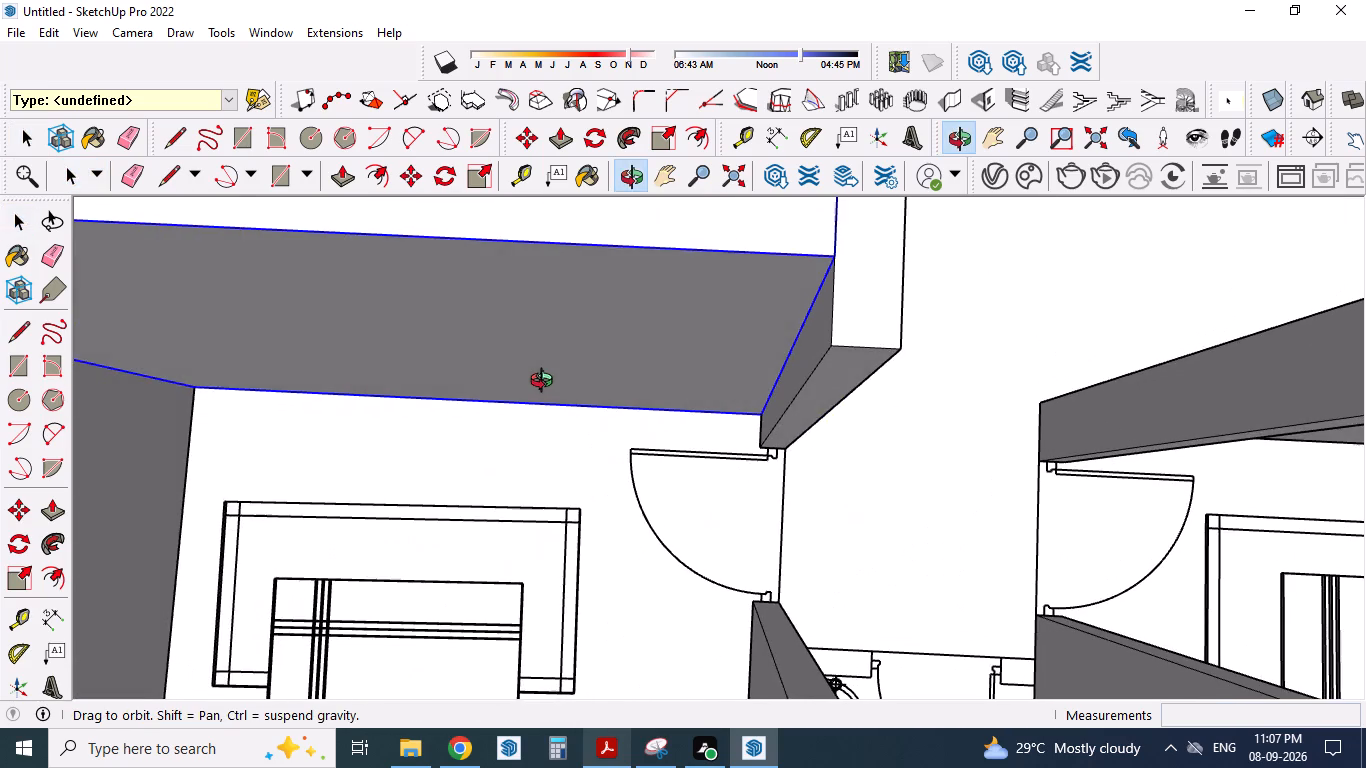
pyautogui.moveTo(546, 383); pyautogui.dragTo(543, 409, button='middle')
# Examine the complete wall layout of the house from several angles.
pyautogui.scroll(-14, 543, 409)
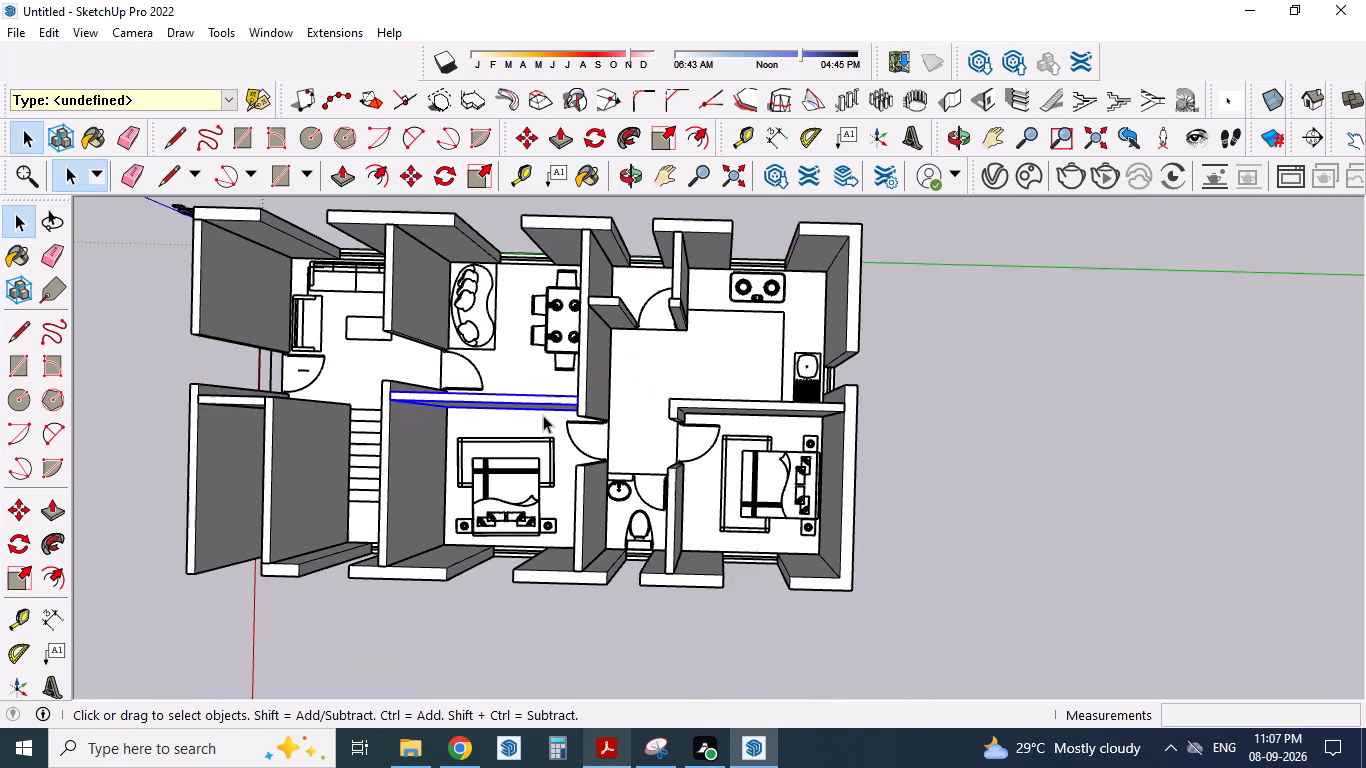
pyautogui.scroll(-5, 543, 415)
pyautogui.moveTo(369, 551); pyautogui.dragTo(489, 467, button='middle')
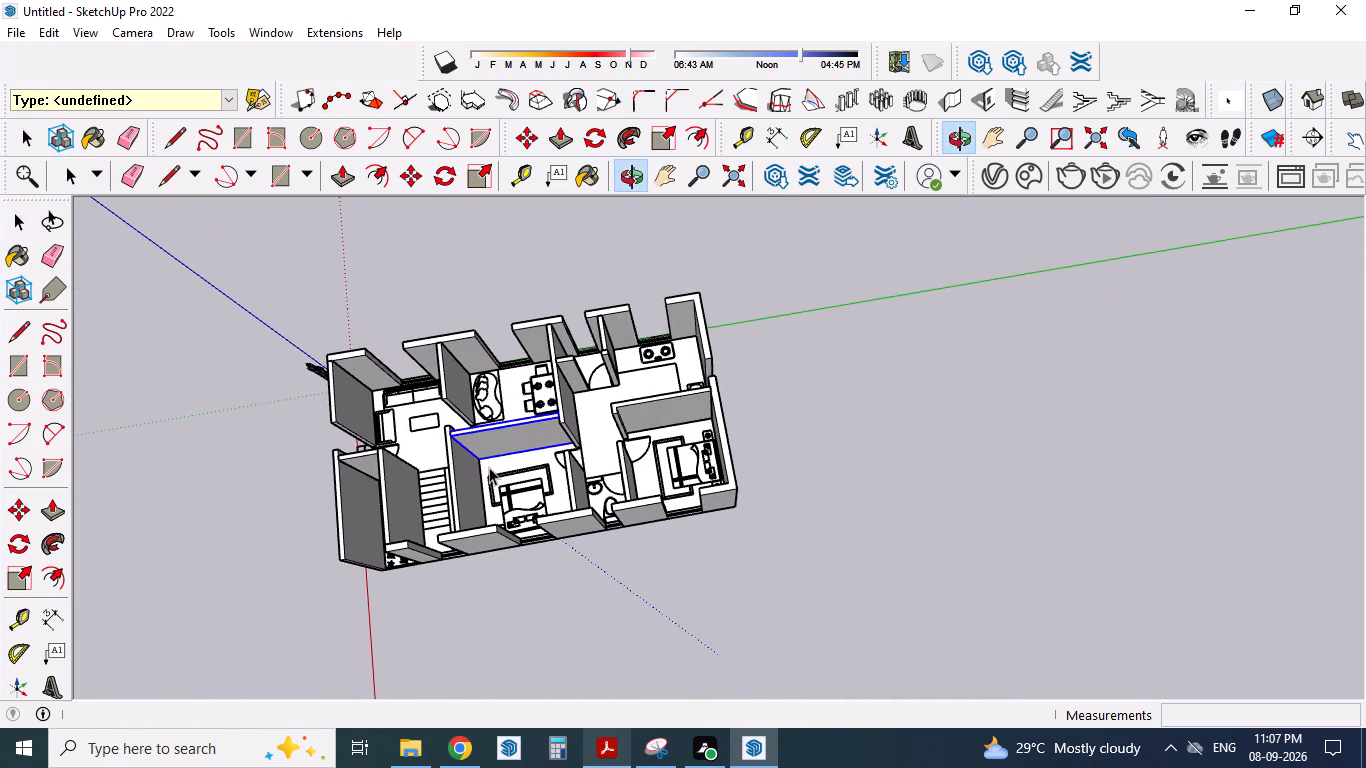
pyautogui.scroll(8, 489, 467)
pyautogui.moveTo(729, 479); pyautogui.dragTo(730, 479, button='middle')
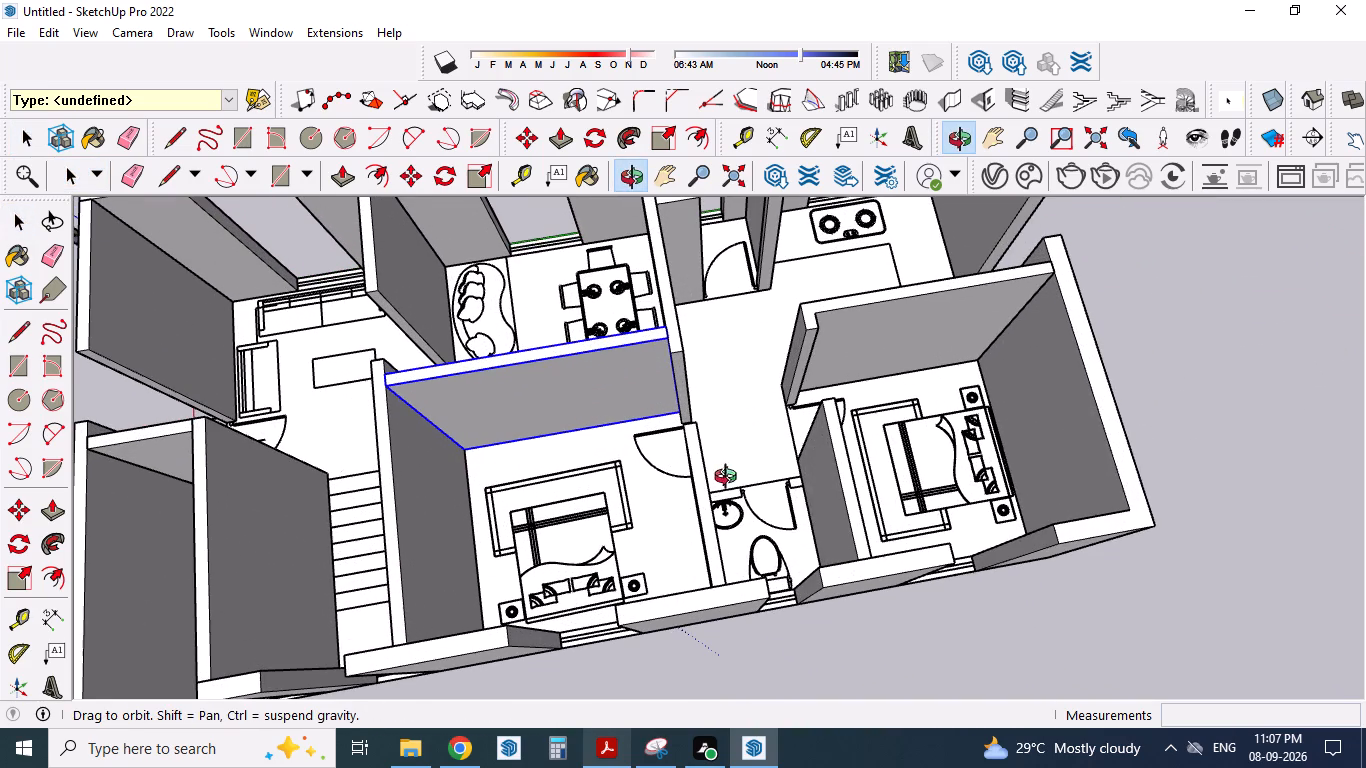
pyautogui.moveTo(730, 479); pyautogui.dragTo(711, 552, button='middle')
pyautogui.scroll(-3, 746, 524)
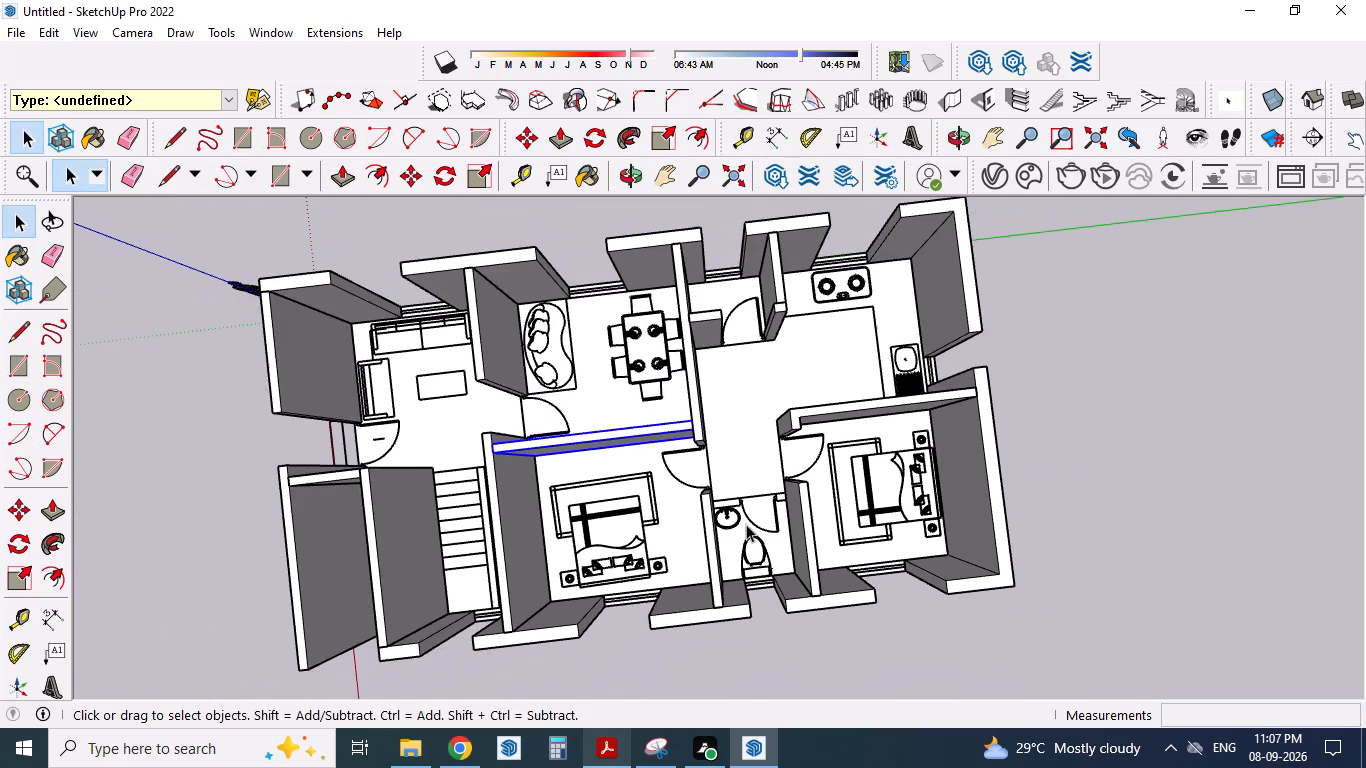
pyautogui.moveTo(820, 527); pyautogui.dragTo(716, 560, button='middle')
pyautogui.scroll(-4, 676, 485)
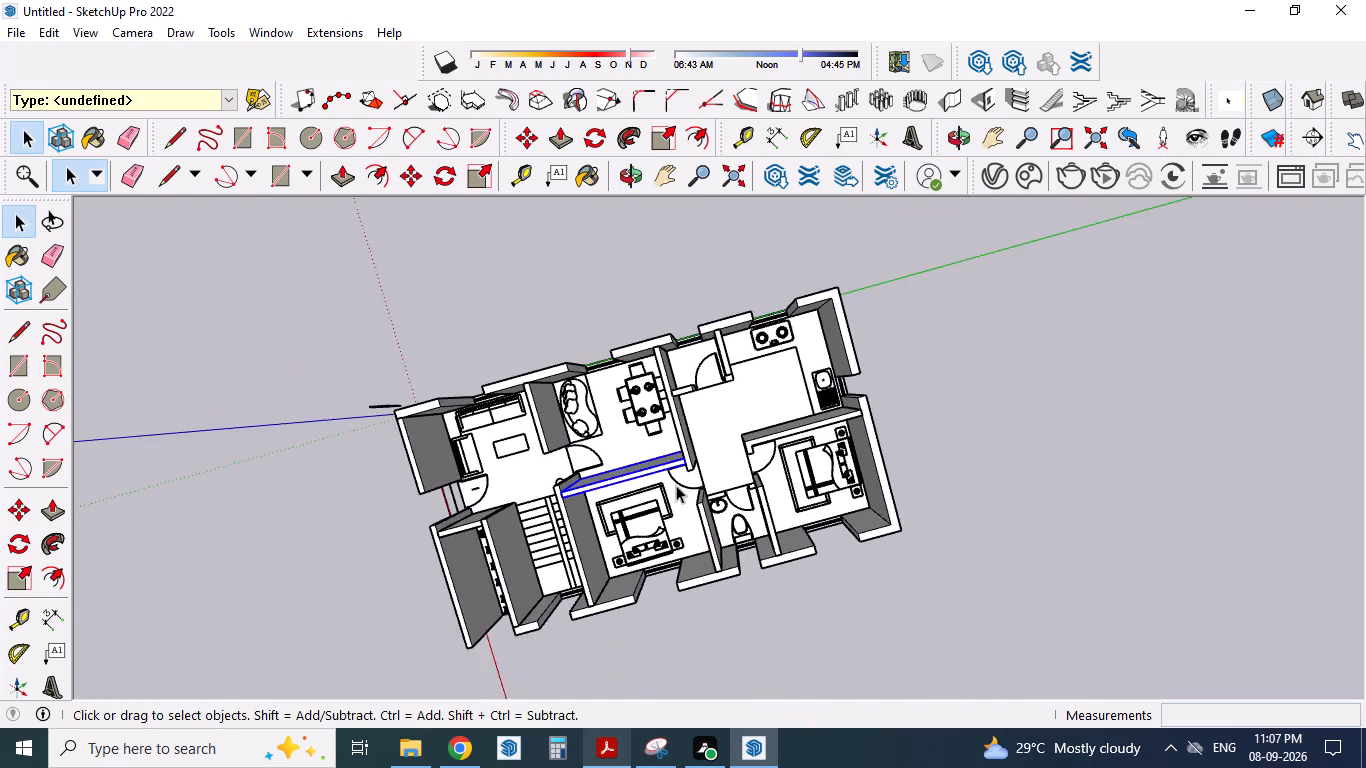
pyautogui.scroll(-2, 676, 485)
pyautogui.moveTo(557, 568); pyautogui.dragTo(809, 475, button='middle')
pyautogui.scroll(3, 429, 562)
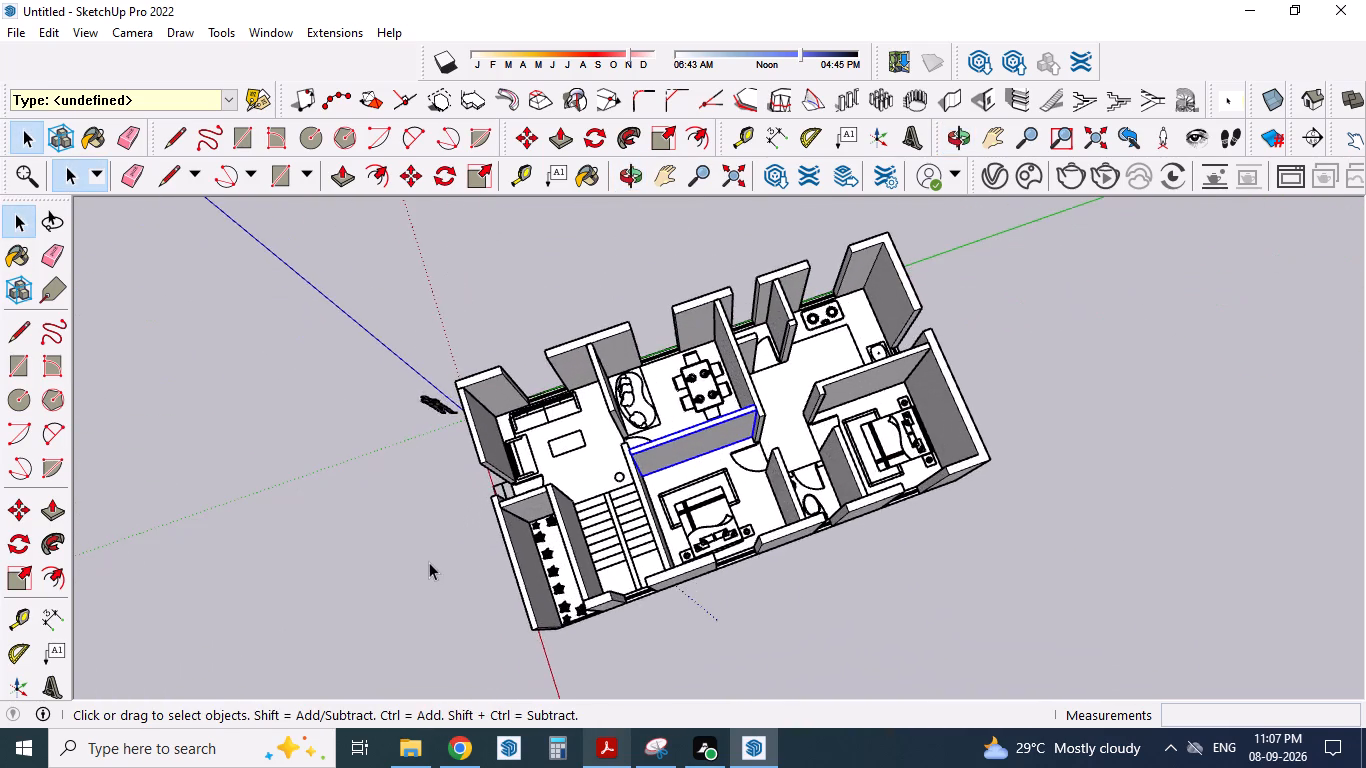
# Draw two adjoining rectangular faces, each about 3' 7" by 10", over the entrance step outlines in front of the main door.
pyautogui.moveTo(476, 566); pyautogui.dragTo(848, 458, button='middle')
pyautogui.scroll(7, 682, 668)
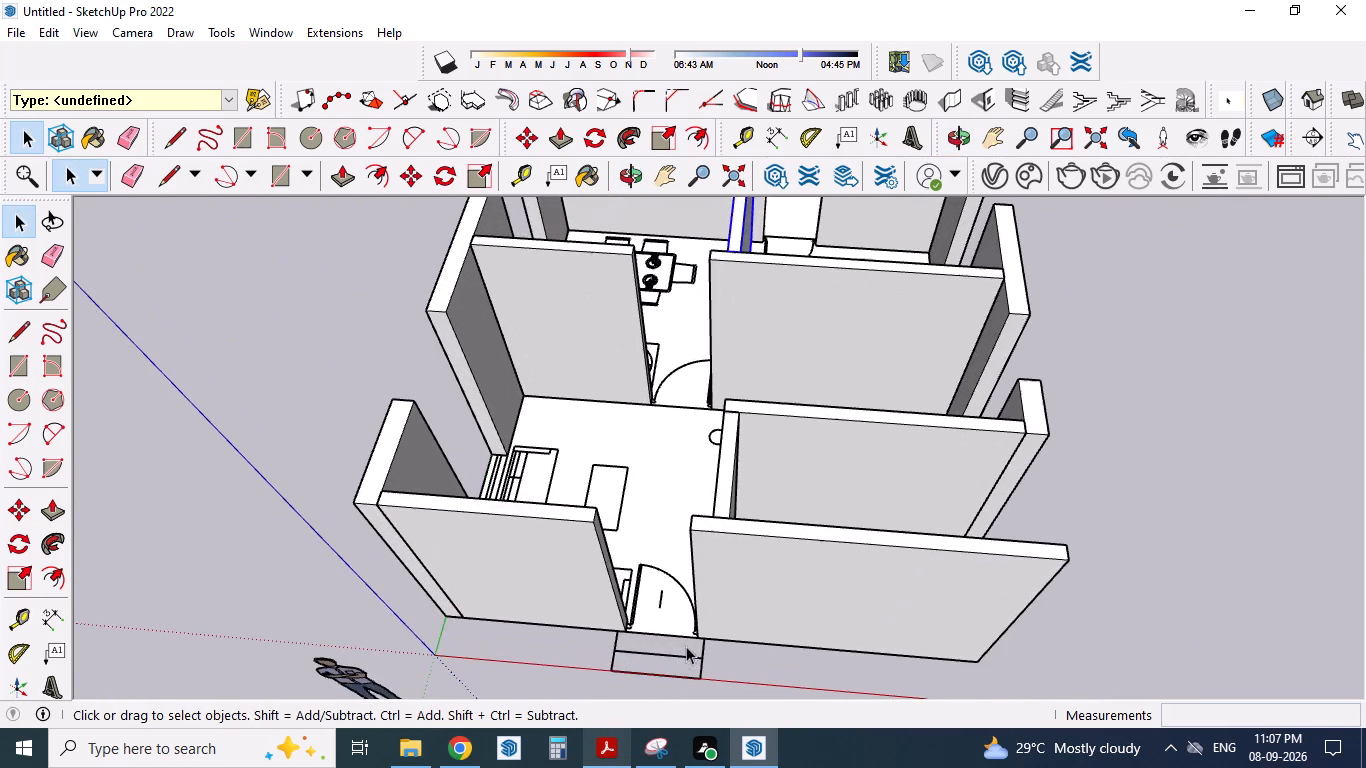
pyautogui.scroll(1, 698, 642)
pyautogui.moveTo(700, 615); pyautogui.dragTo(716, 620, button='middle')
pyautogui.scroll(3, 685, 657)
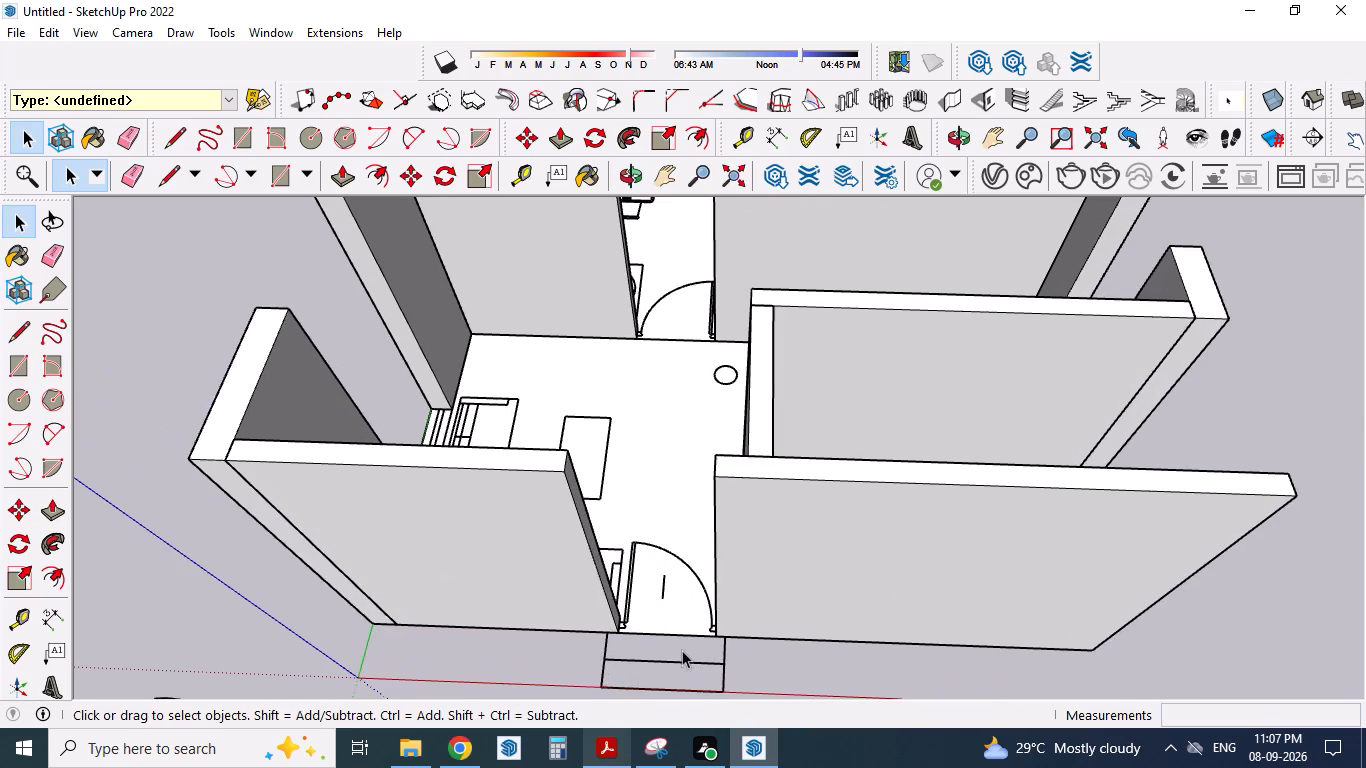
pyautogui.moveTo(682, 650); pyautogui.dragTo(691, 611, button='middle')
pyautogui.scroll(-7, 644, 485)
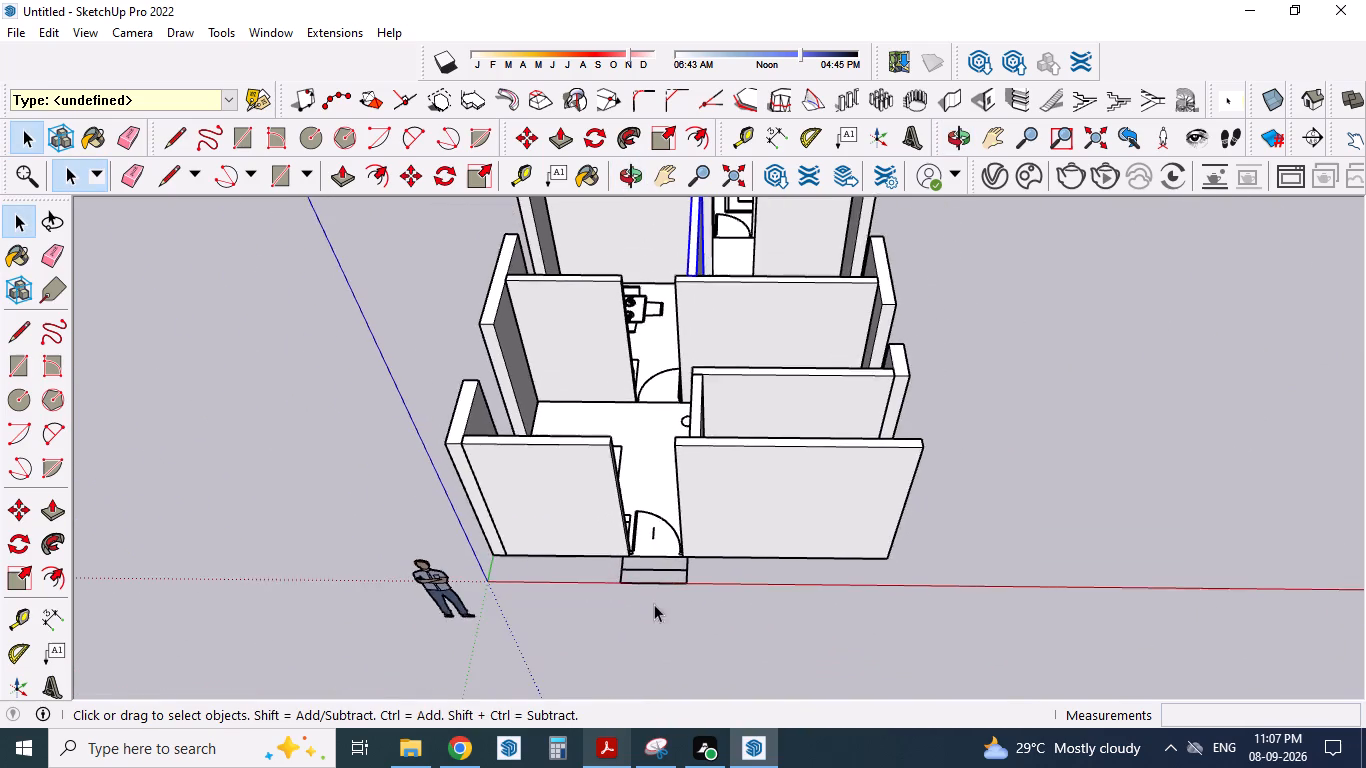
pyautogui.scroll(6, 654, 604)
pyautogui.moveTo(646, 582); pyautogui.dragTo(648, 626, button='middle')
pyautogui.scroll(3, 650, 581)
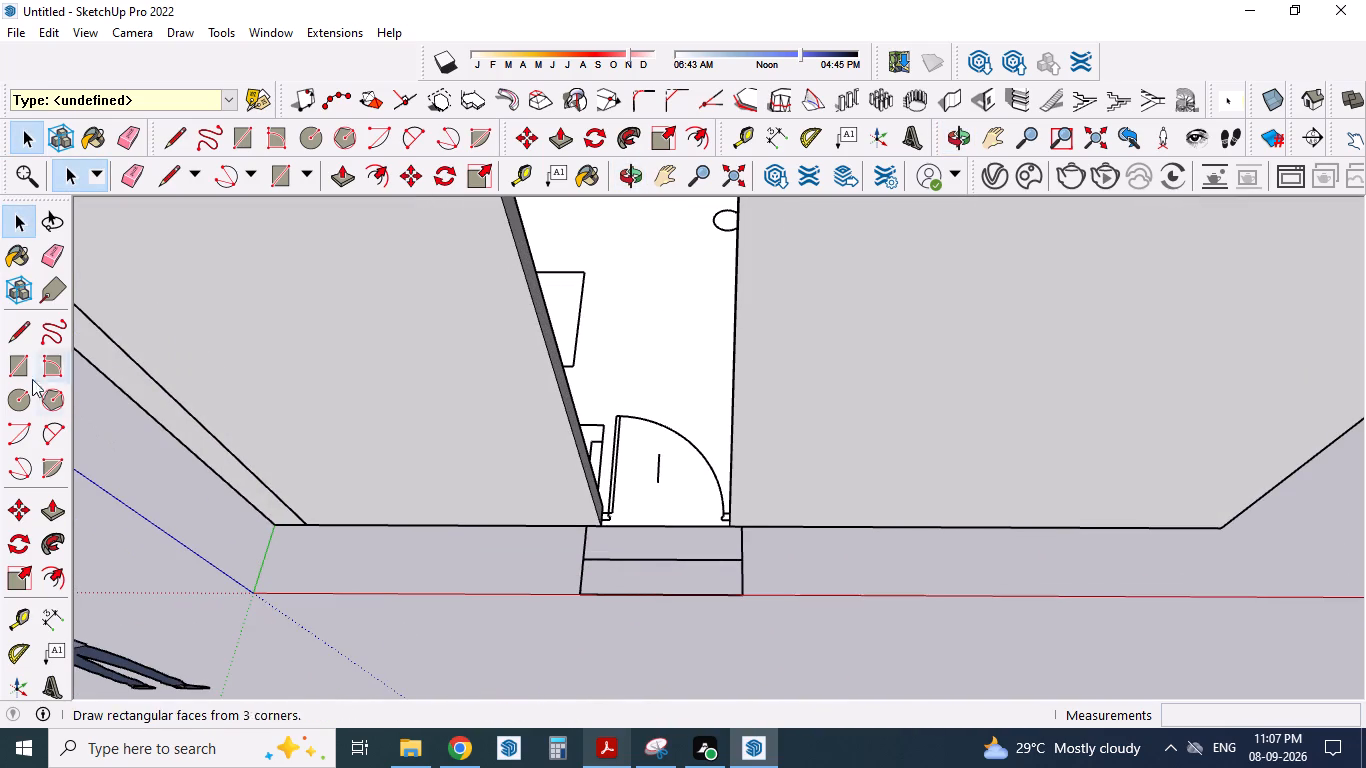
pyautogui.click(14, 370)
pyautogui.scroll(4, 623, 563)
pyautogui.click(570, 515)
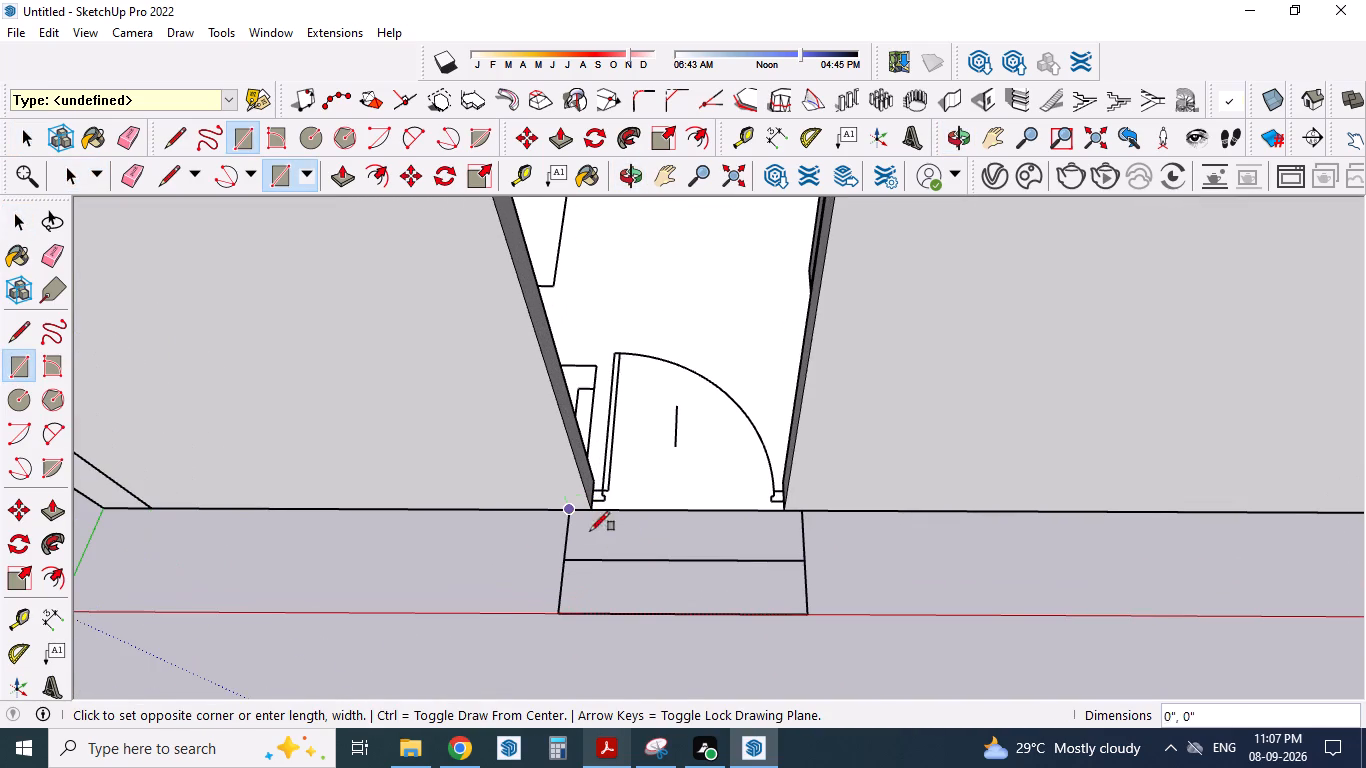
pyautogui.click(803, 558)
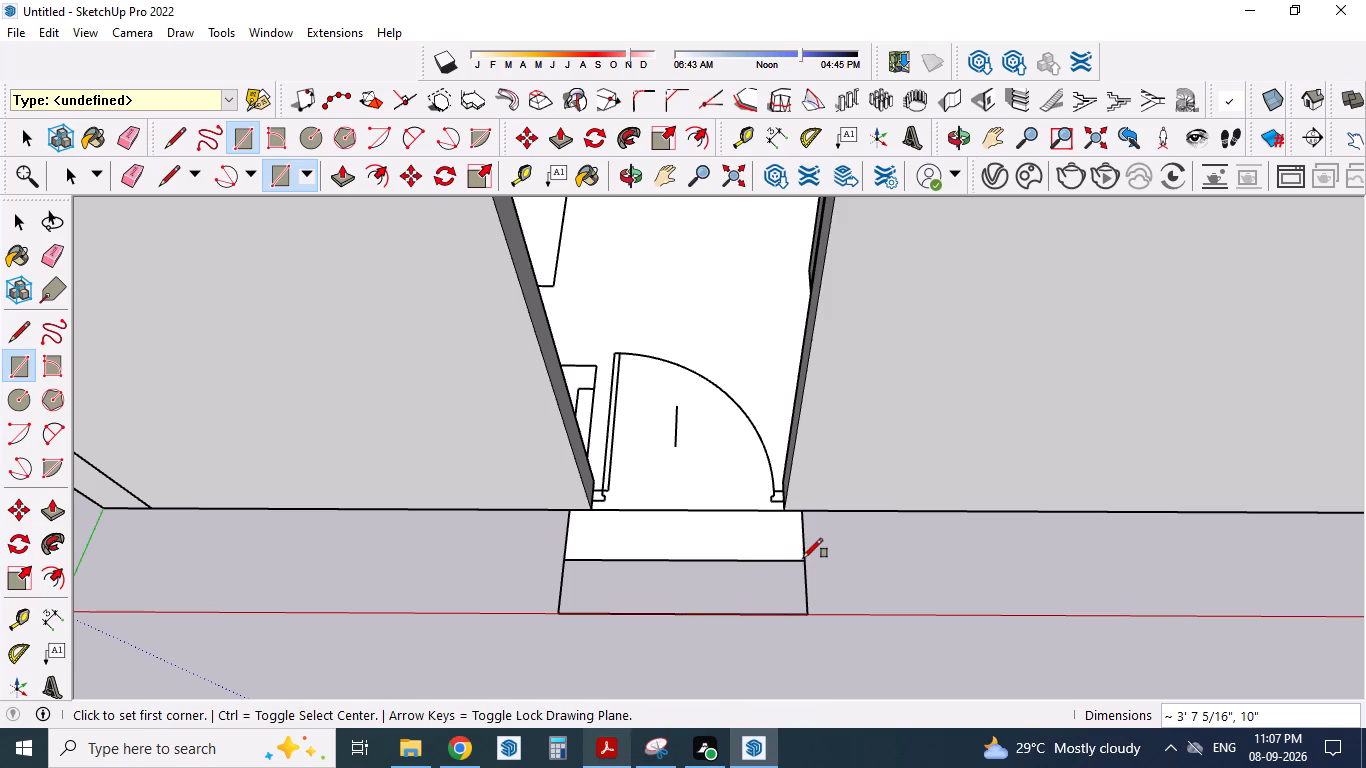
pyautogui.click(569, 563)
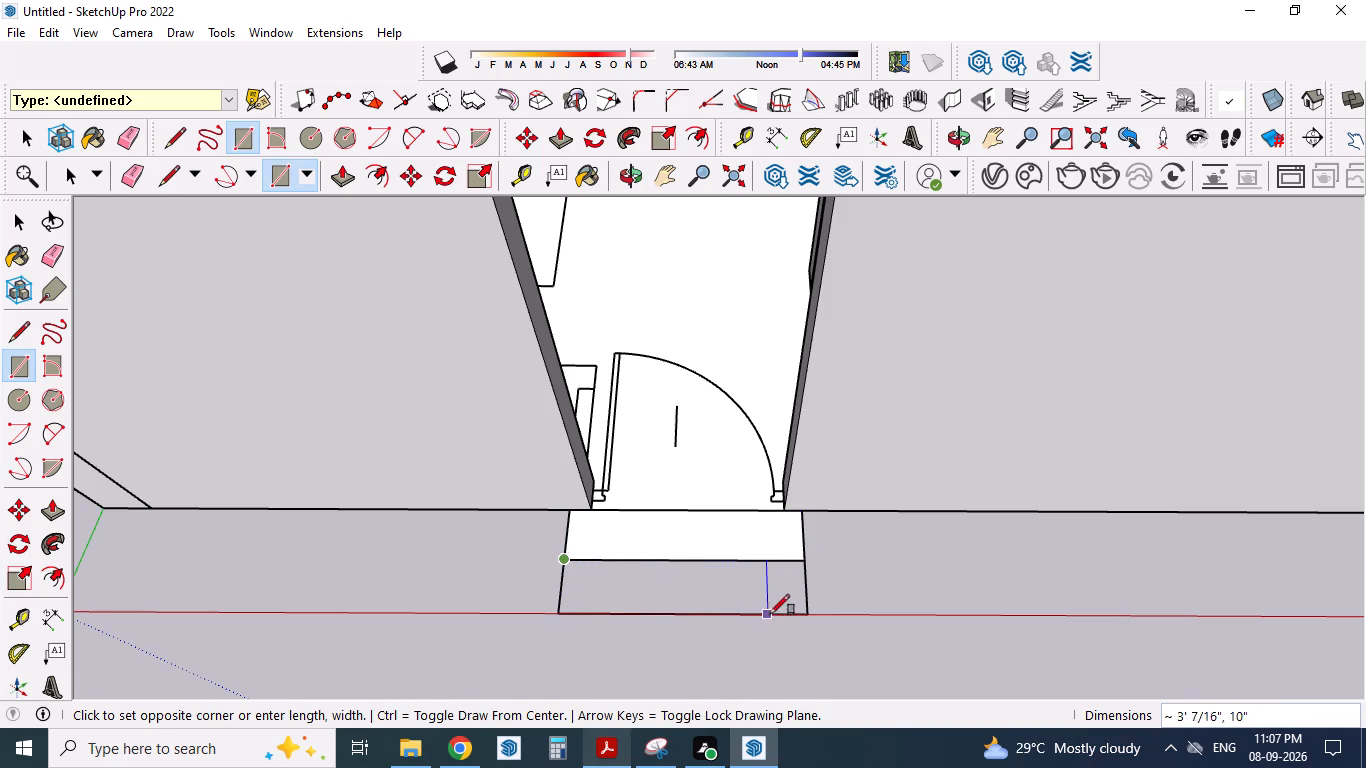
pyautogui.click(804, 613)
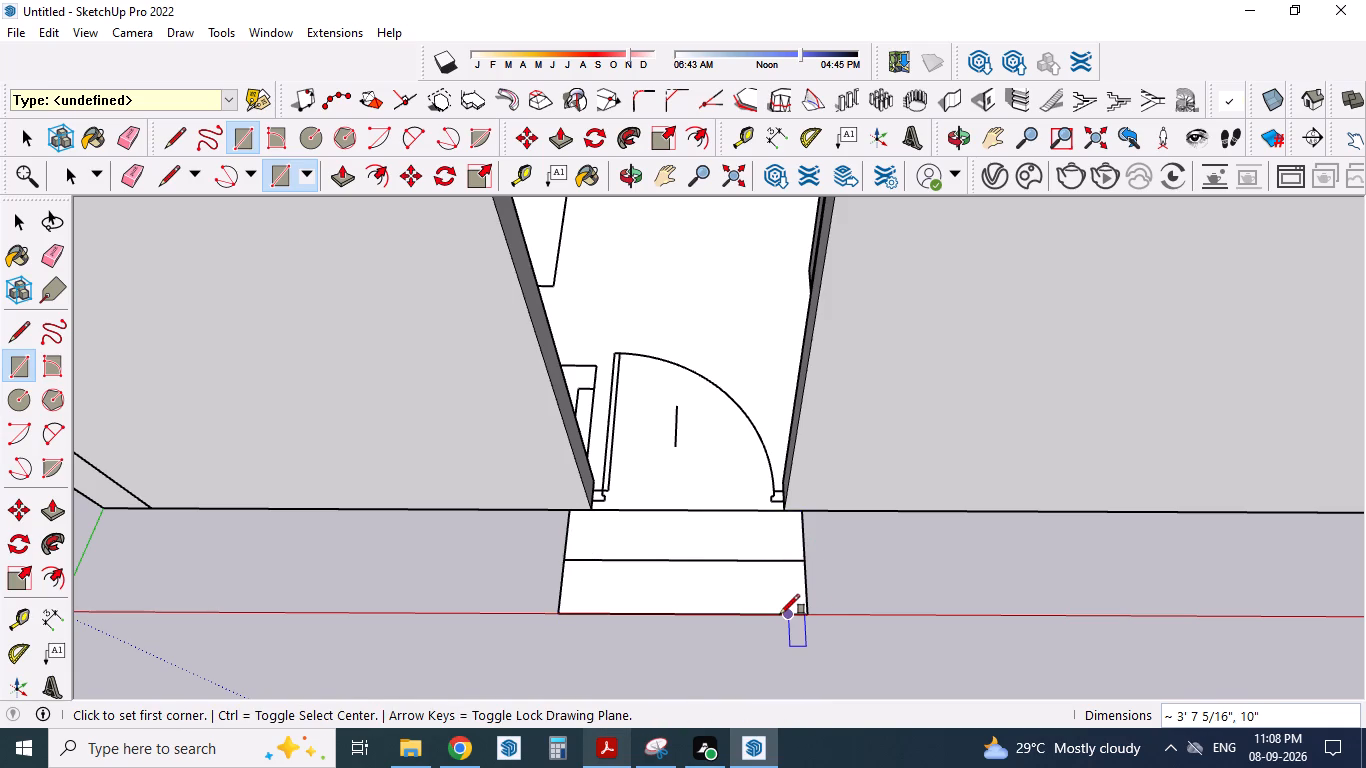
pyautogui.press('Escape')
pyautogui.press('space')
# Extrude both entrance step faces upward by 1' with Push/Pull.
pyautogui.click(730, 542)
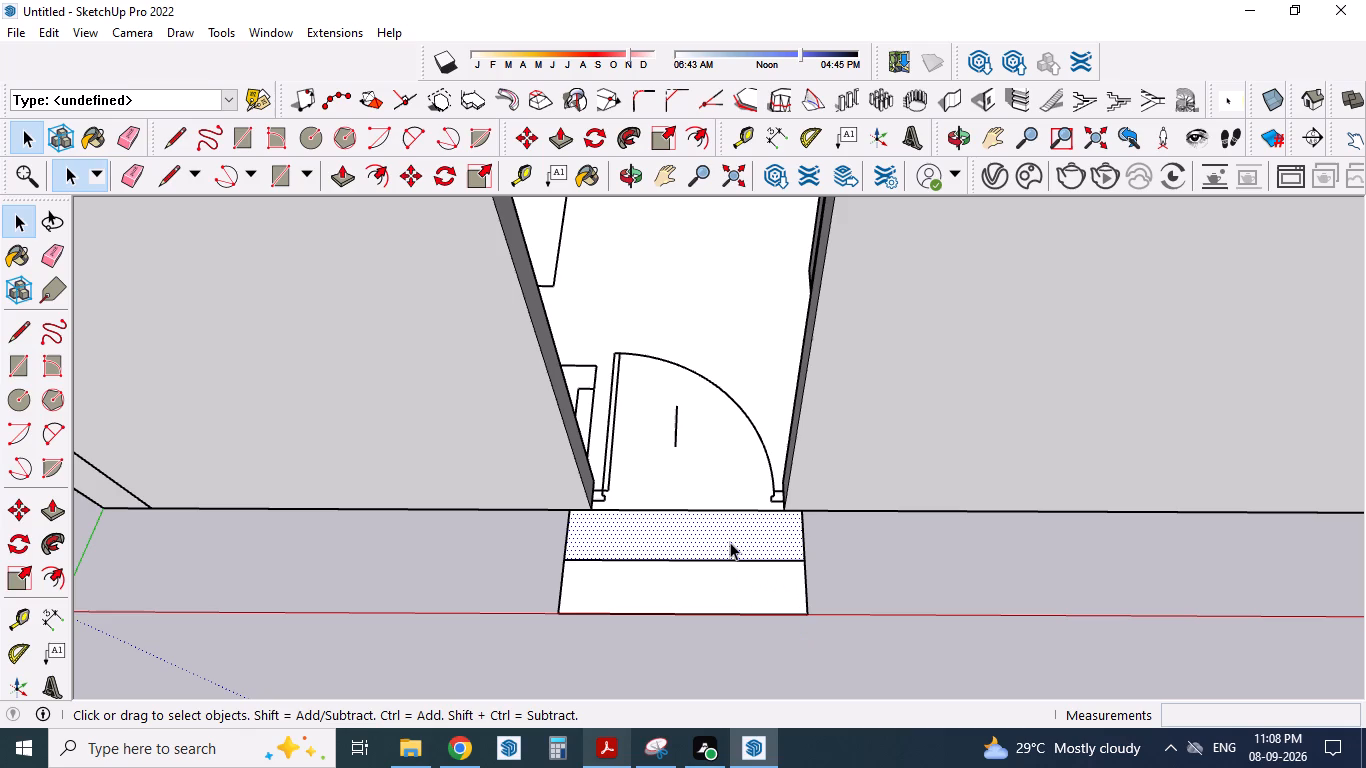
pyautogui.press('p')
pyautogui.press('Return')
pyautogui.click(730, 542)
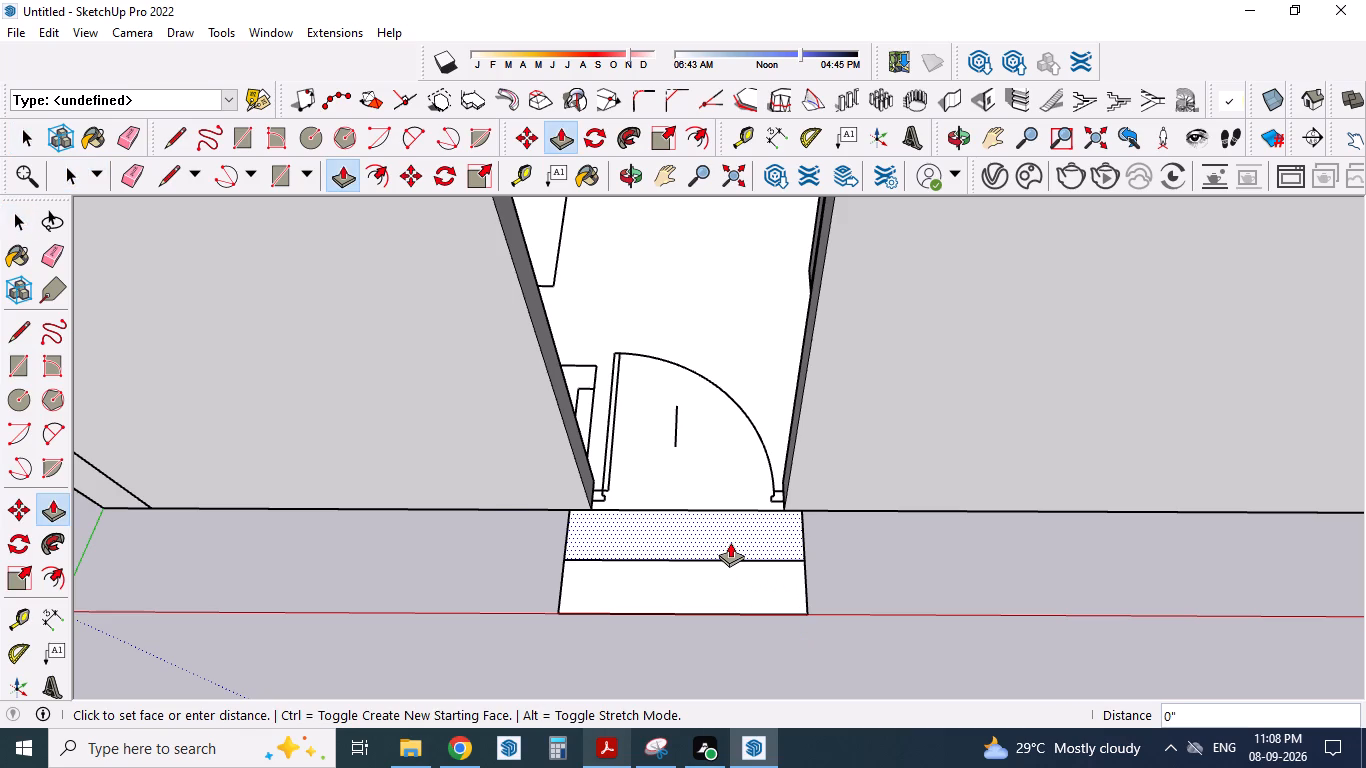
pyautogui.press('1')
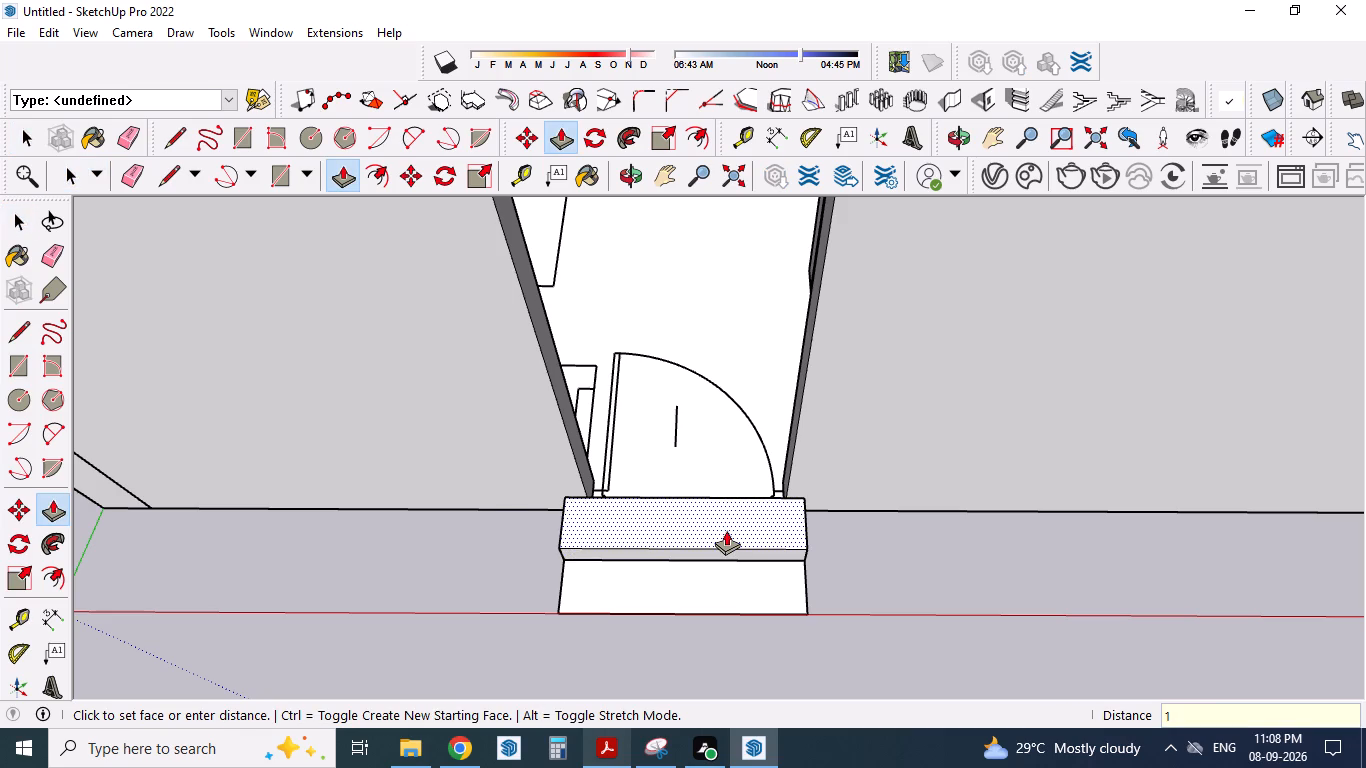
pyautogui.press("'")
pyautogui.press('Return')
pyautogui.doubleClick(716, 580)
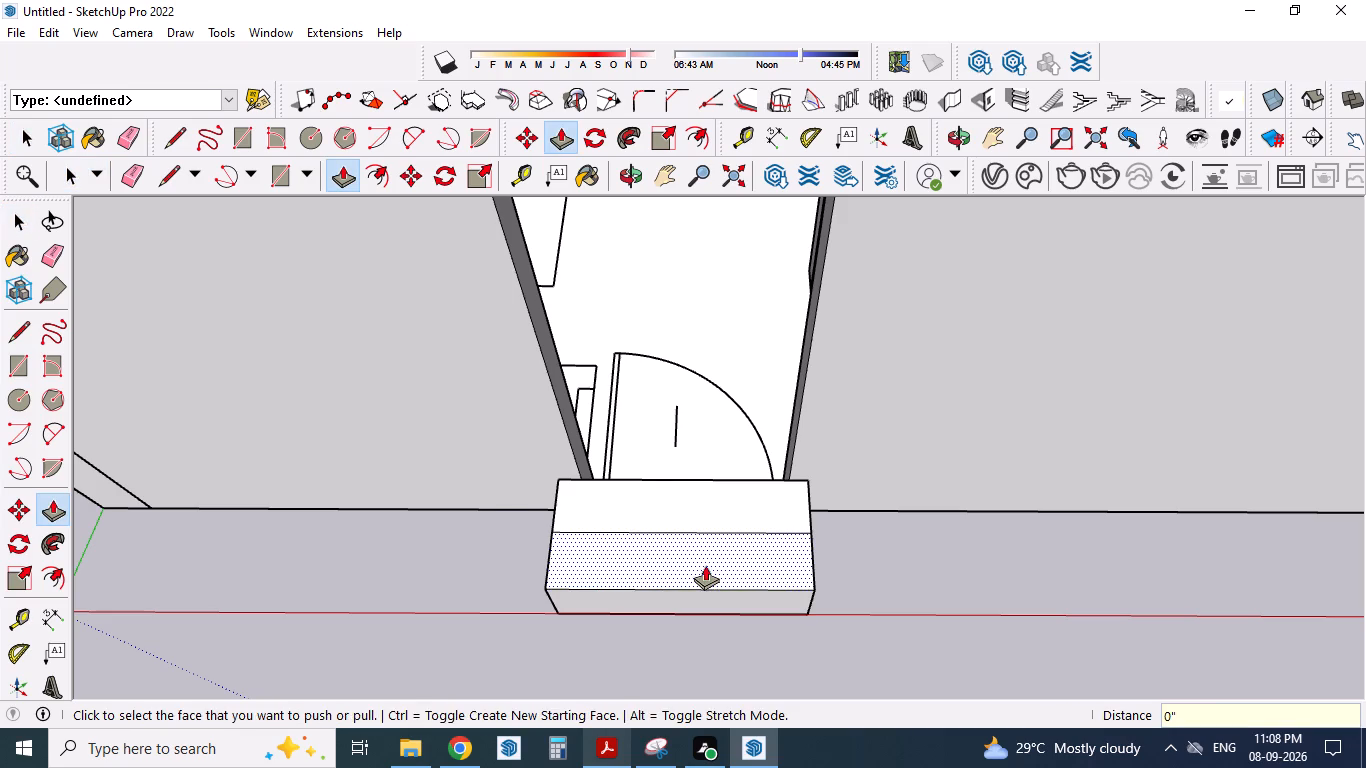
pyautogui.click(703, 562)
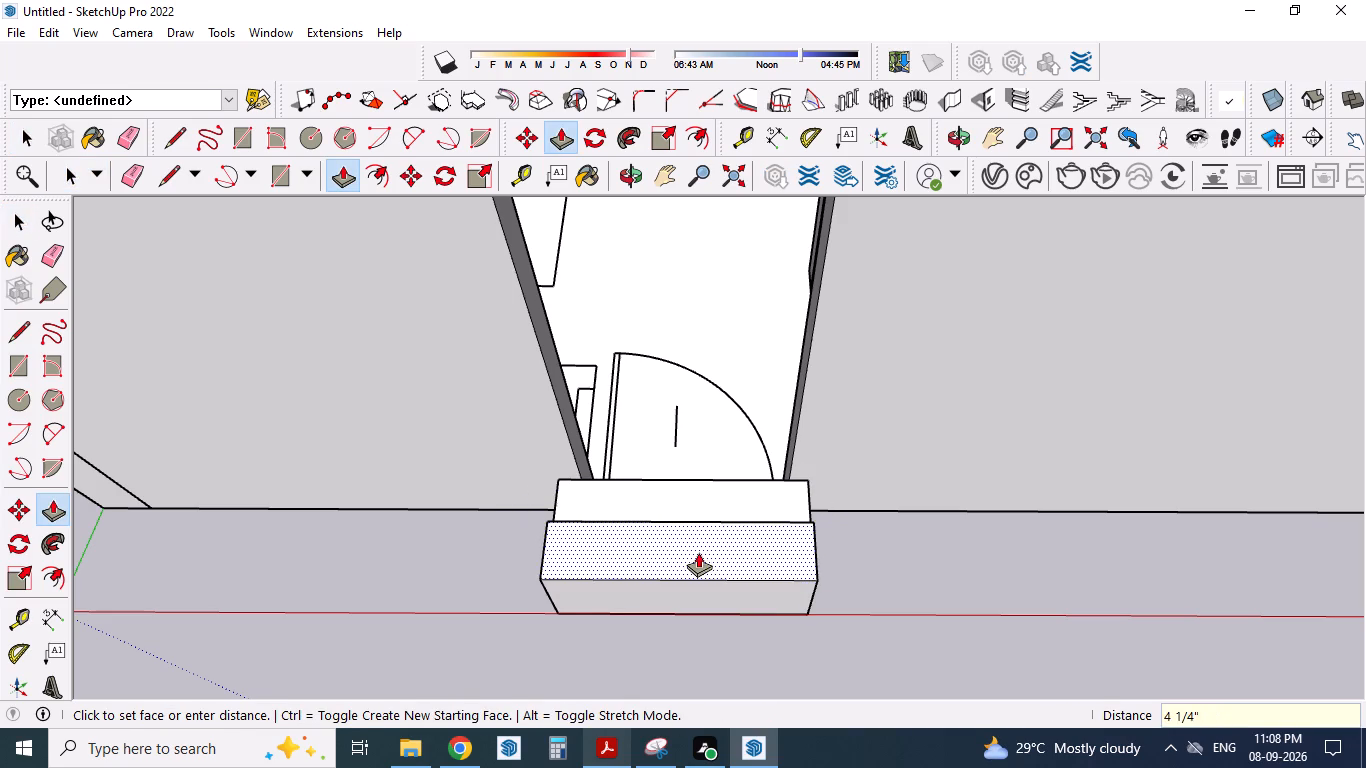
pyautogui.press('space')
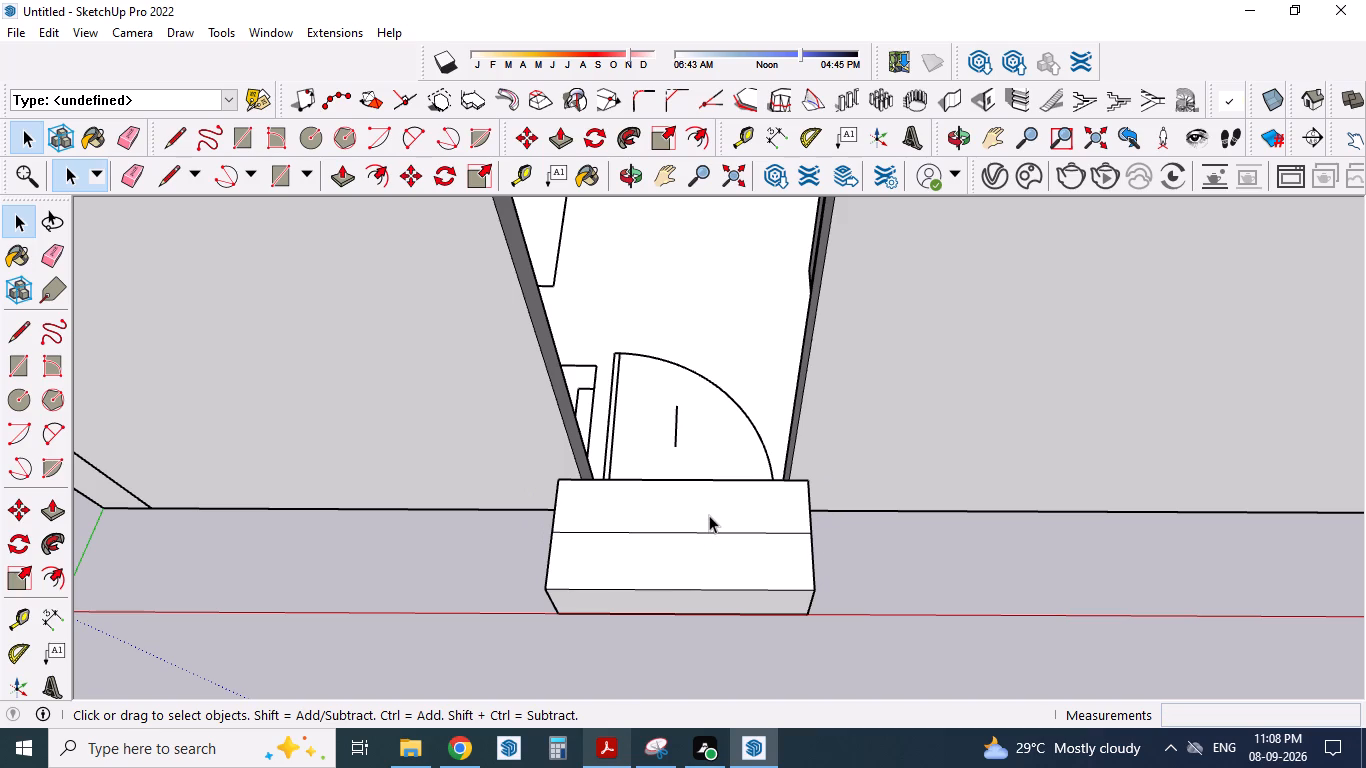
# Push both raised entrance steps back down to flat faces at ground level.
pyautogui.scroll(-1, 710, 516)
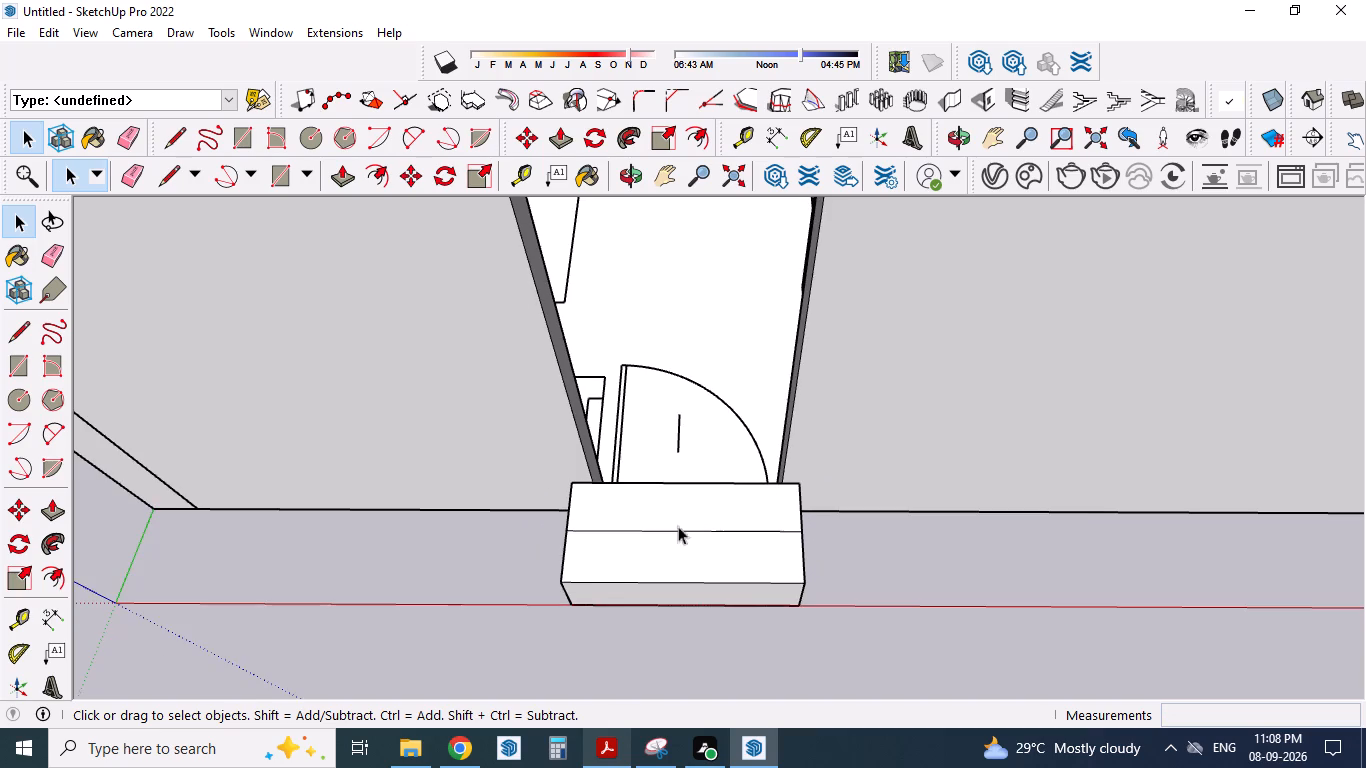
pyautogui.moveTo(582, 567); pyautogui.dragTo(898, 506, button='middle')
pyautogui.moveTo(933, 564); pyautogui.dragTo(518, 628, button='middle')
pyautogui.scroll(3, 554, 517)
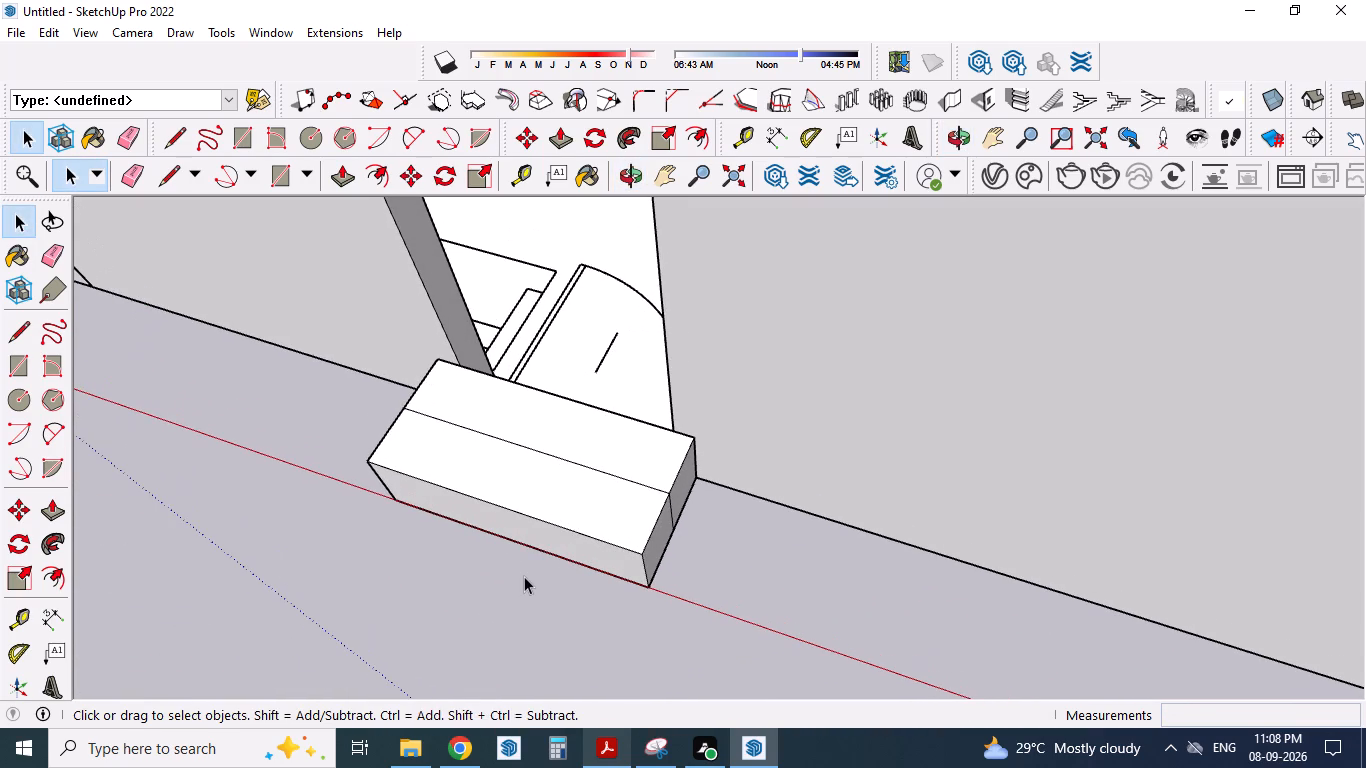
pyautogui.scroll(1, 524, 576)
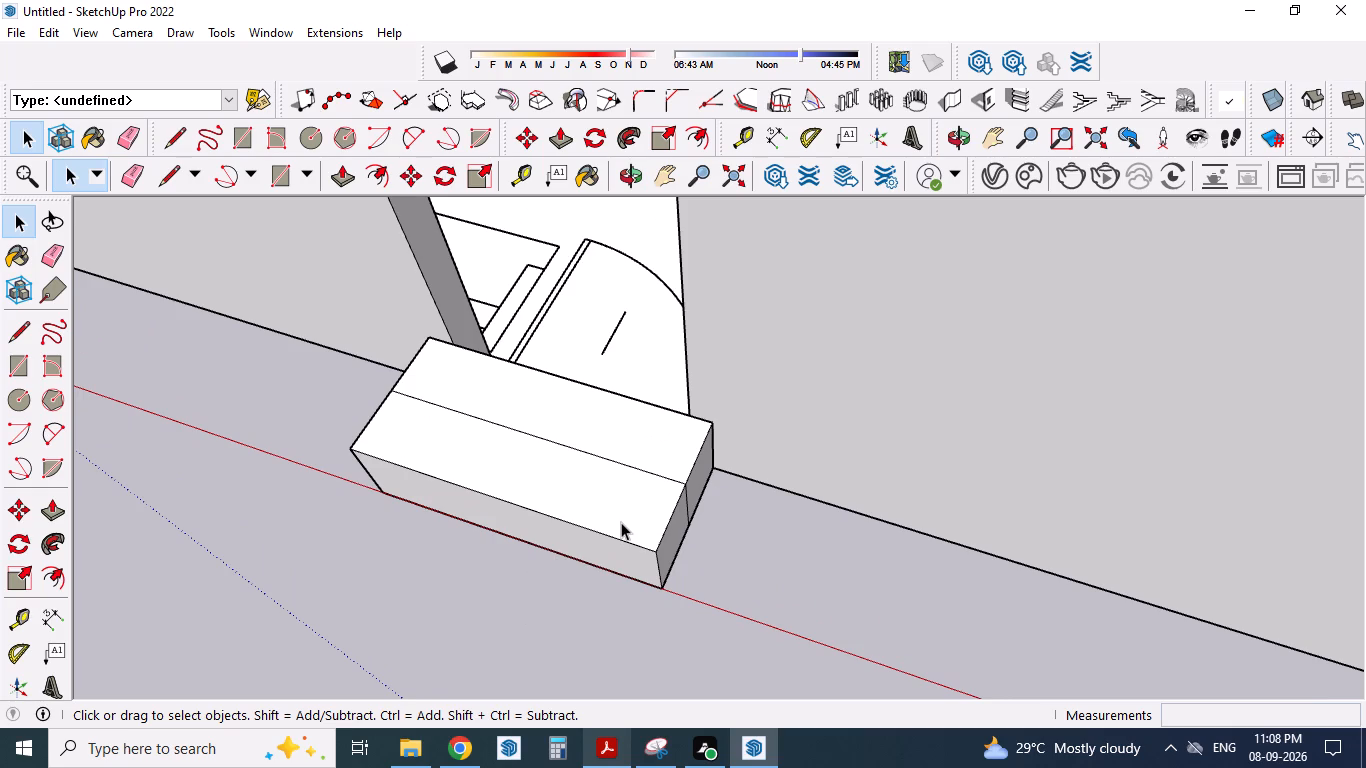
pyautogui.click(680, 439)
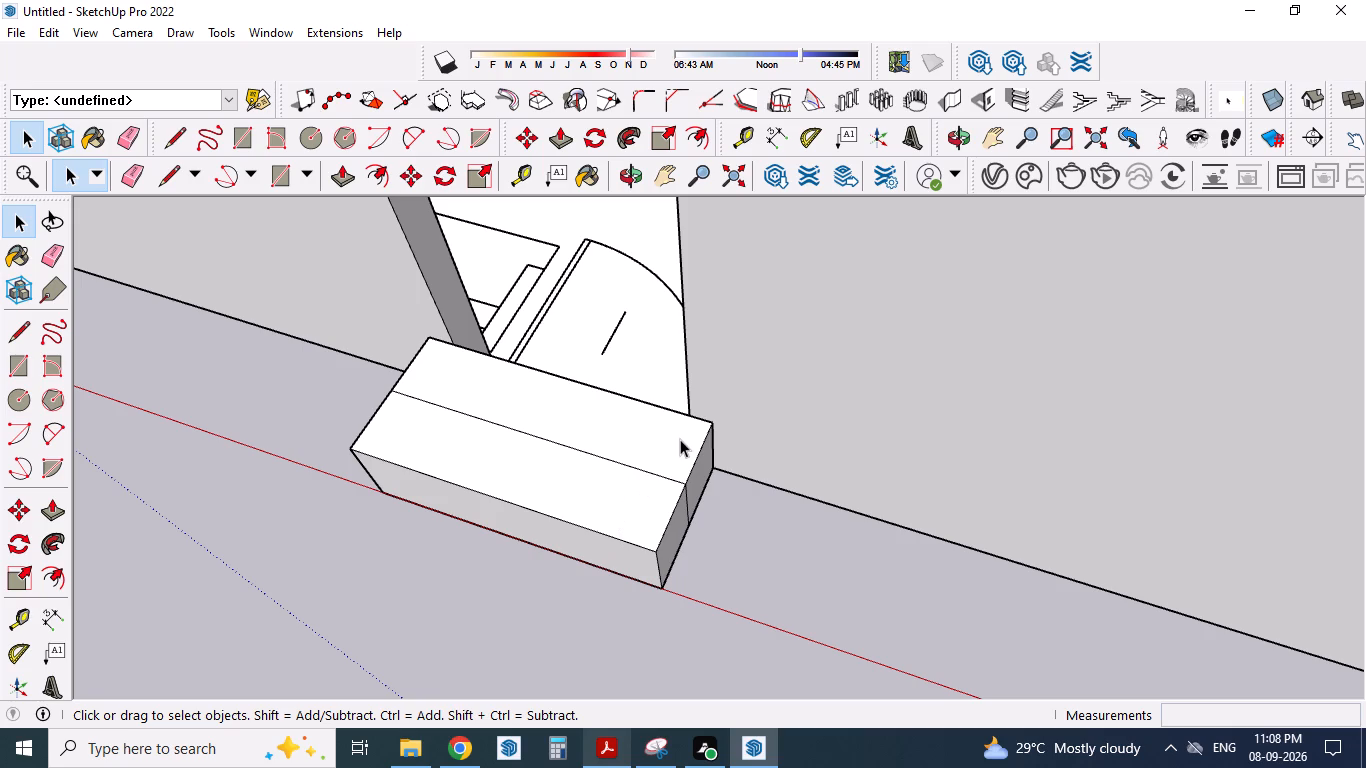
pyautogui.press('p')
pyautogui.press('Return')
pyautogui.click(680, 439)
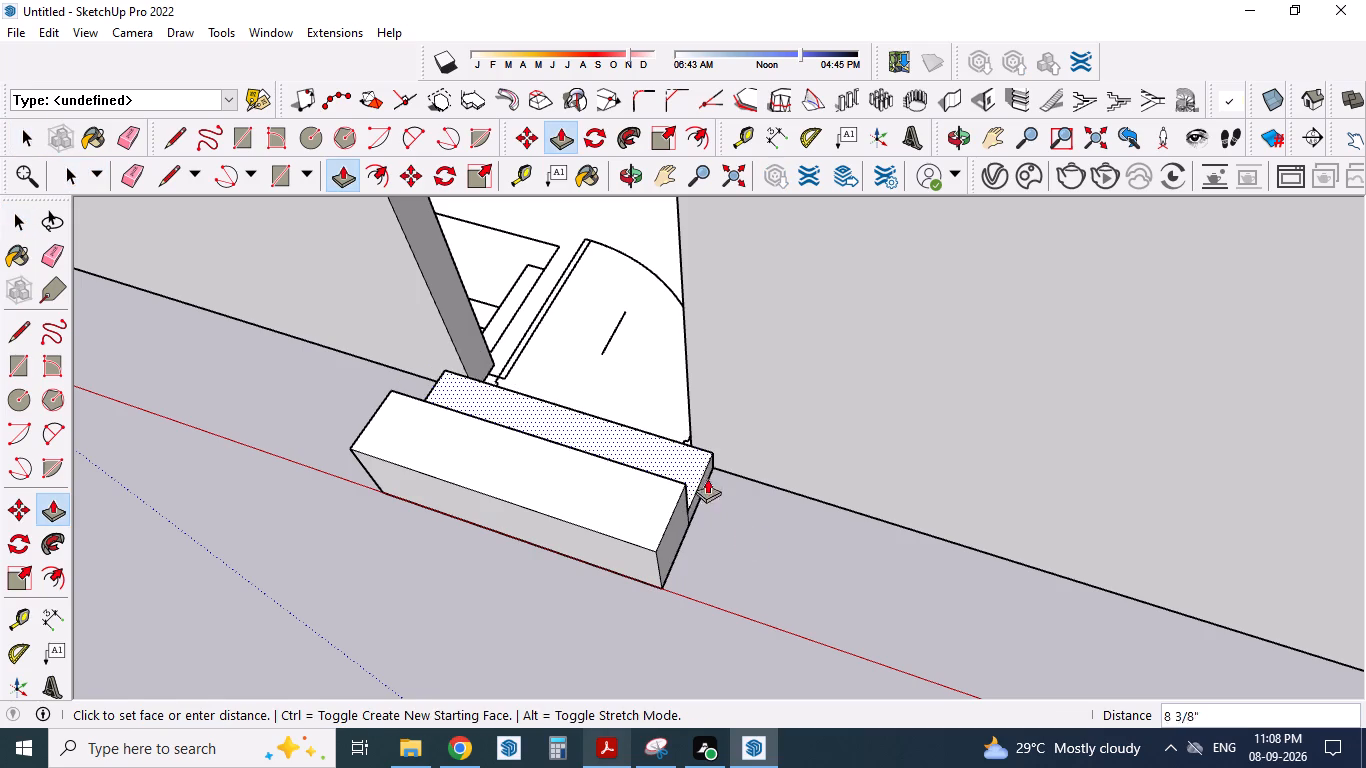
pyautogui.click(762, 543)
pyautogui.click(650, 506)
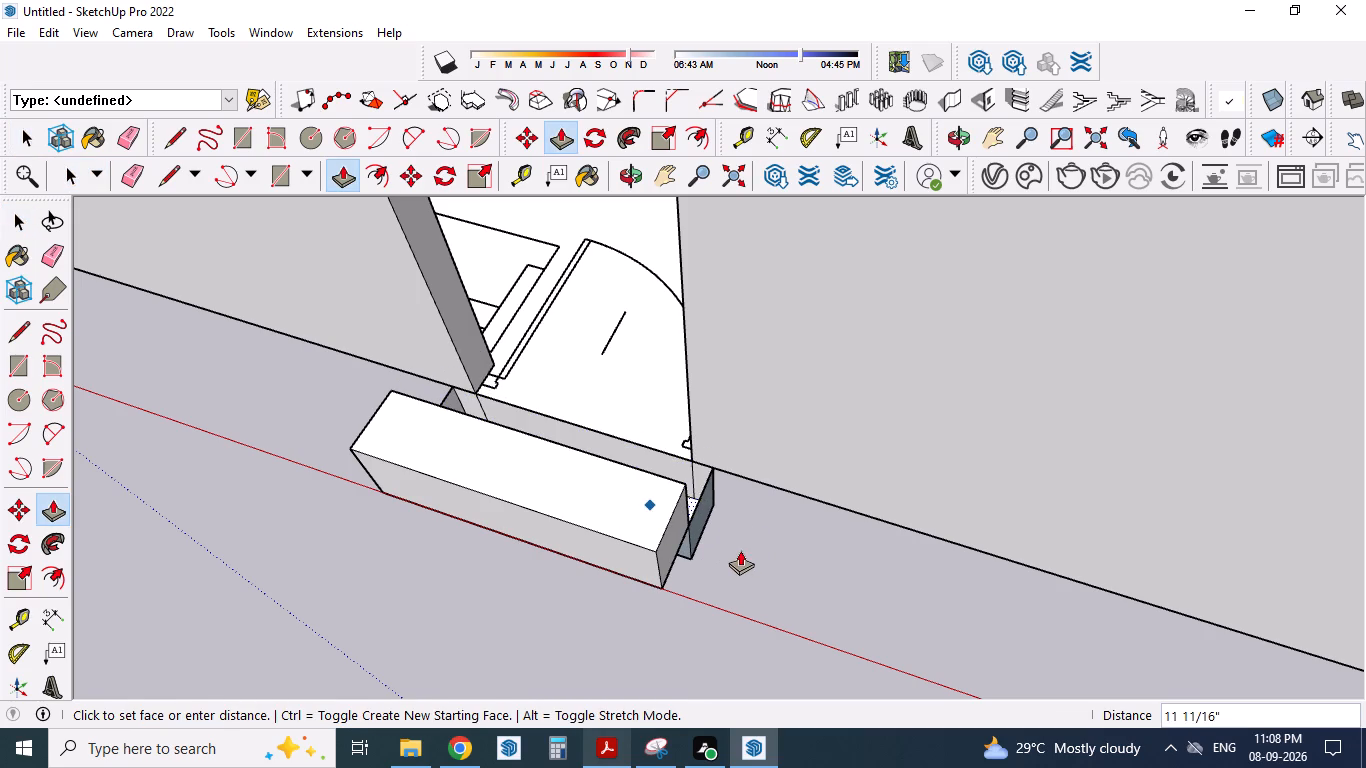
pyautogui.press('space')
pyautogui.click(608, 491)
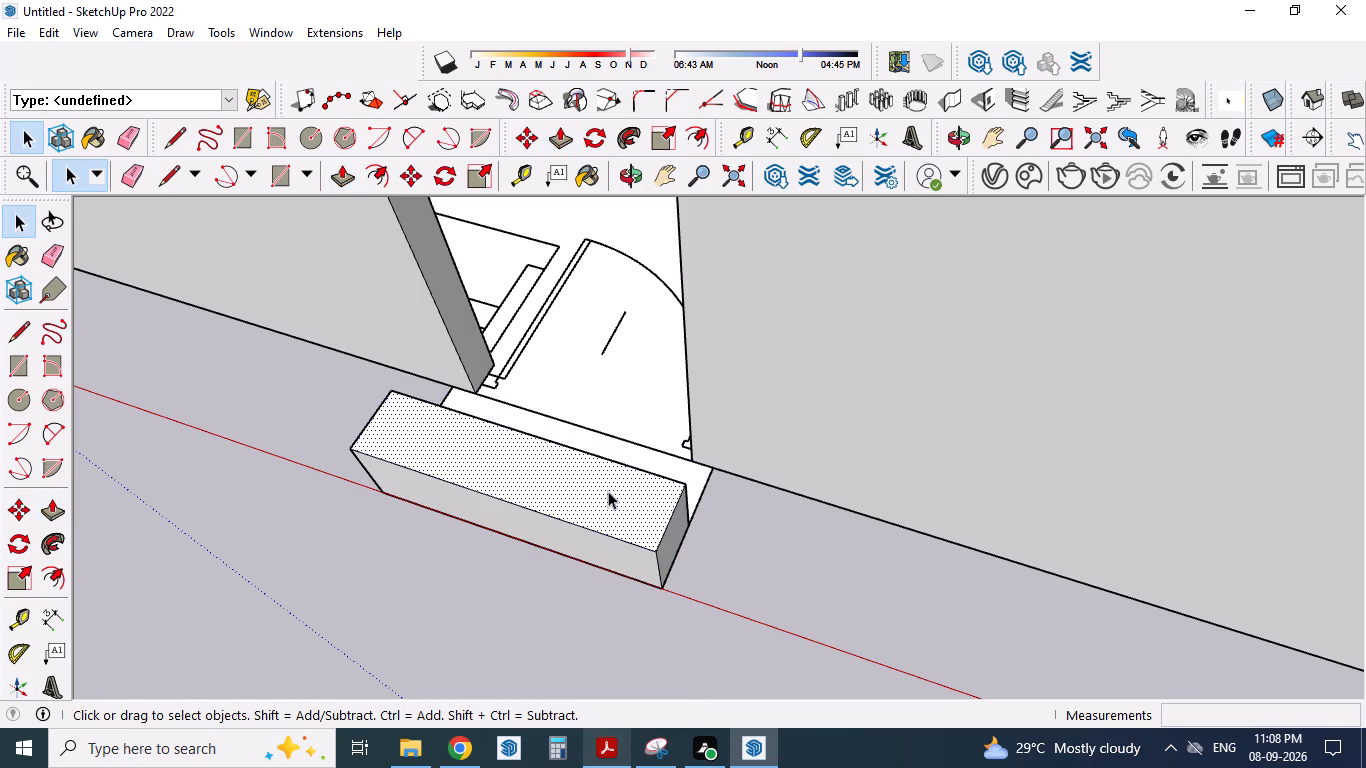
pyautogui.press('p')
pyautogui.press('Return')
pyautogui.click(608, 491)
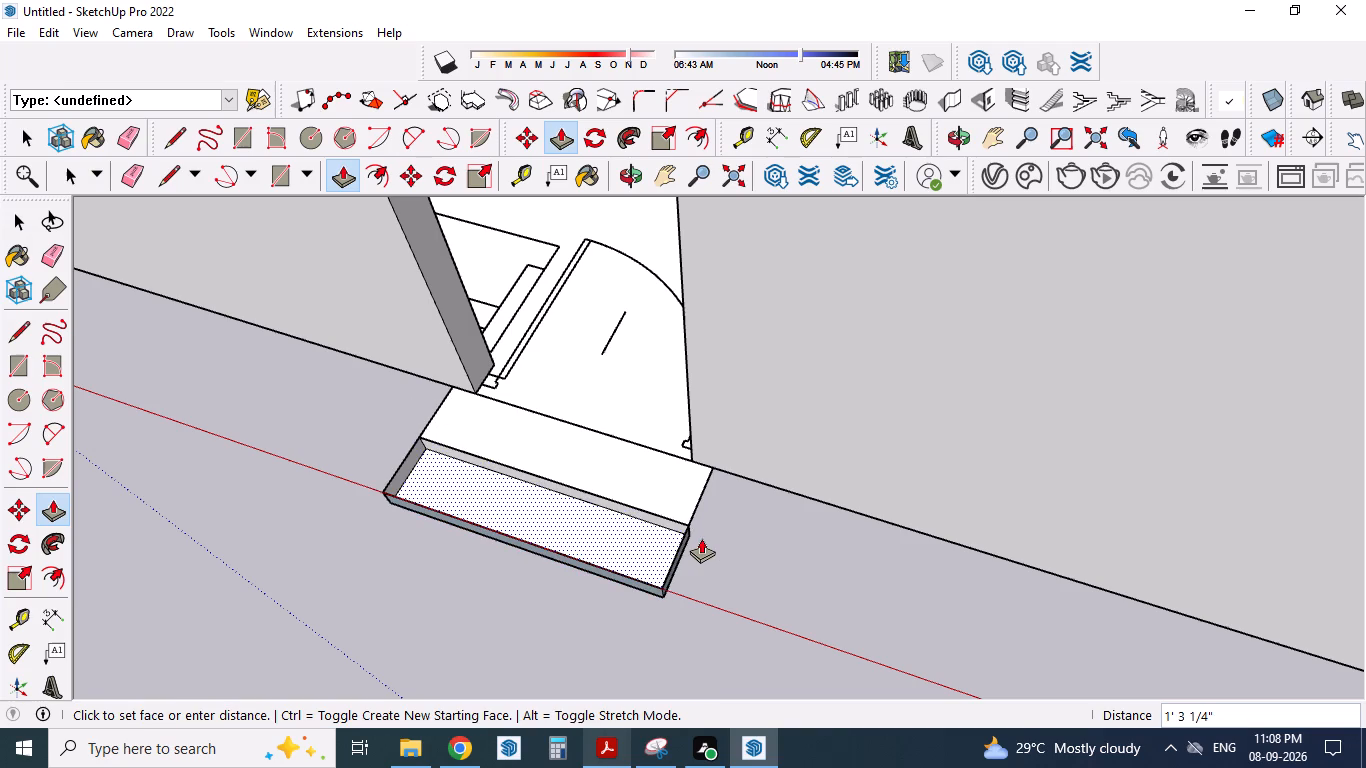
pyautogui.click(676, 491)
# Examine the flat entrance step faces and the front of the house from several angles.
pyautogui.scroll(-3, 707, 545)
pyautogui.moveTo(647, 597); pyautogui.dragTo(823, 630, button='middle')
pyautogui.scroll(2, 536, 596)
pyautogui.moveTo(516, 612); pyautogui.dragTo(509, 612, button='middle')
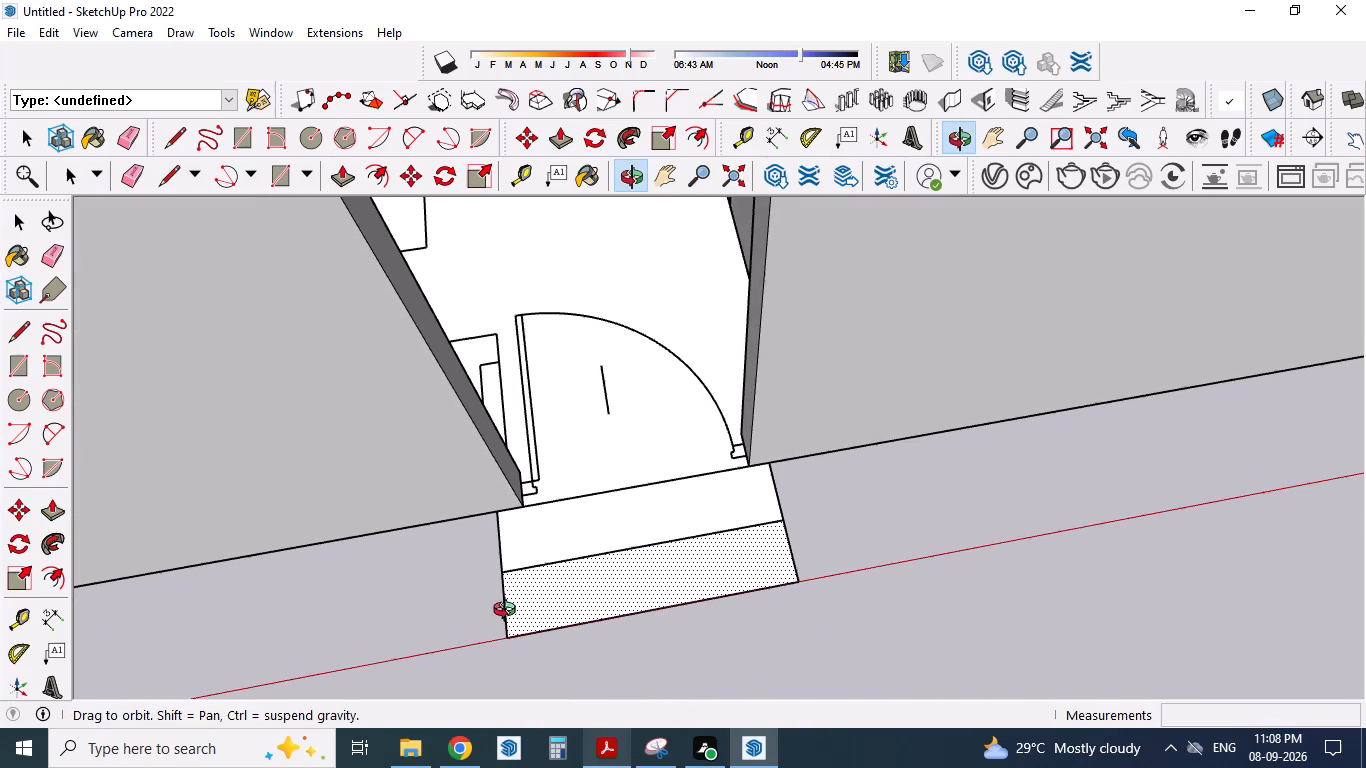
pyautogui.moveTo(509, 612); pyautogui.dragTo(491, 599, button='middle')
pyautogui.scroll(-5, 688, 543)
pyautogui.moveTo(703, 587); pyautogui.dragTo(662, 675, button='middle')
pyautogui.press('space')
pyautogui.moveTo(651, 614); pyautogui.dragTo(653, 472, button='middle')
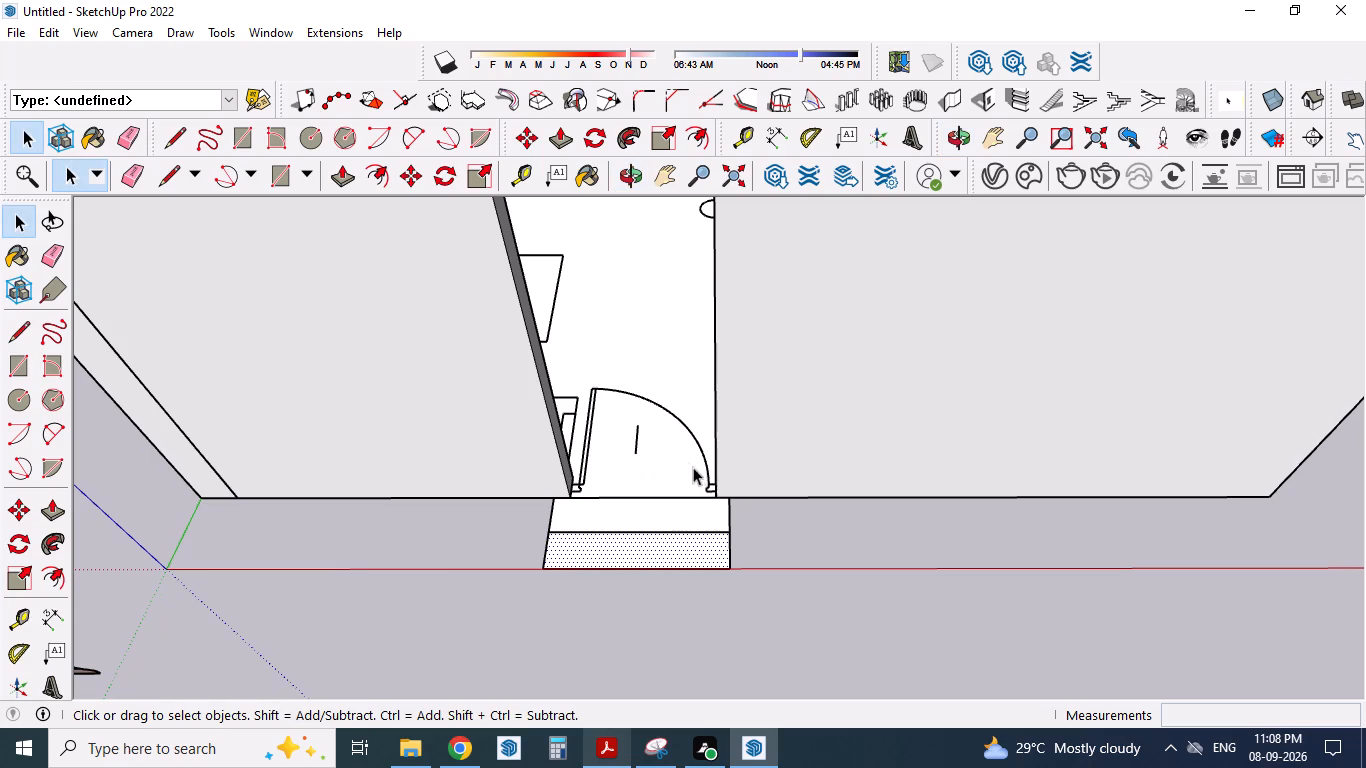
pyautogui.scroll(-5, 686, 533)
pyautogui.moveTo(678, 613); pyautogui.dragTo(679, 525, button='middle')
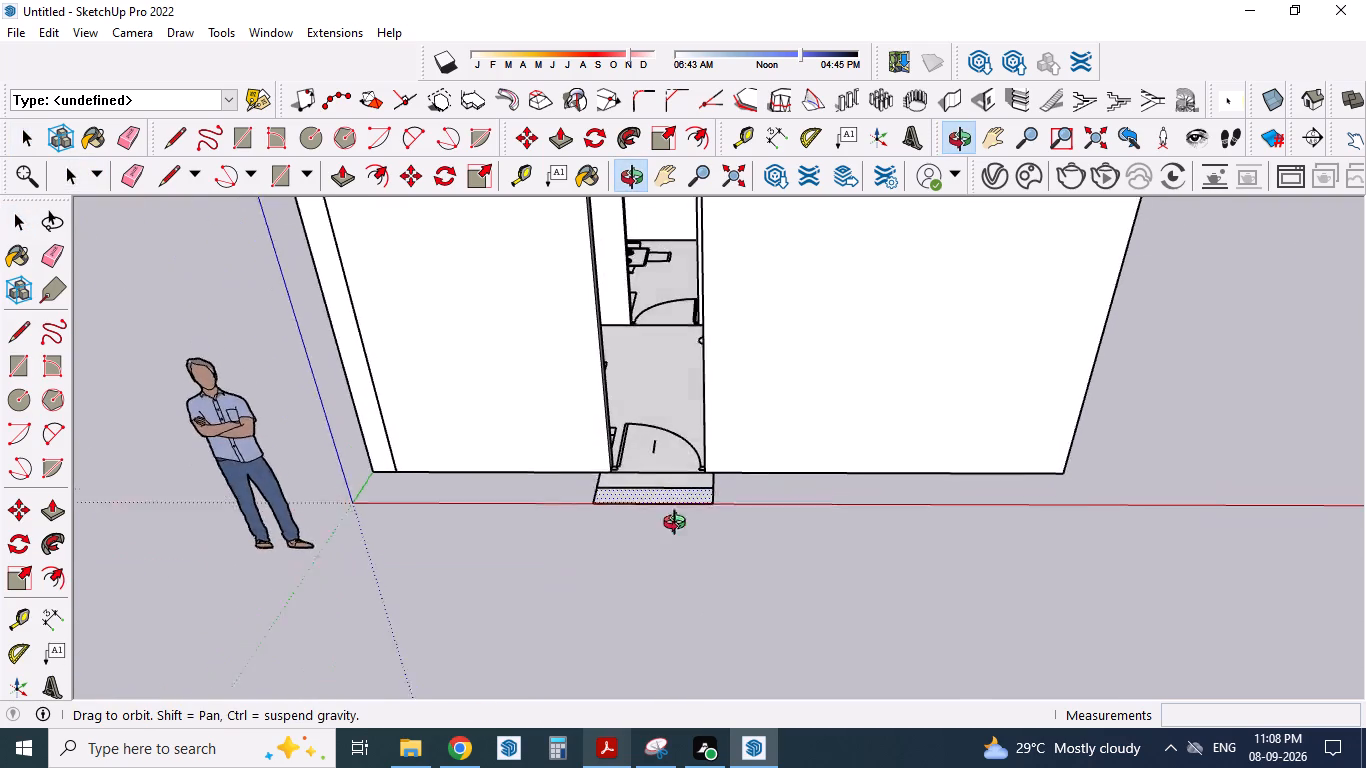
pyautogui.moveTo(679, 525); pyautogui.dragTo(692, 652, button='middle')
# Select the entire model and move it 3' straight up from the base corner of the front wall.
pyautogui.scroll(-9, 731, 579)
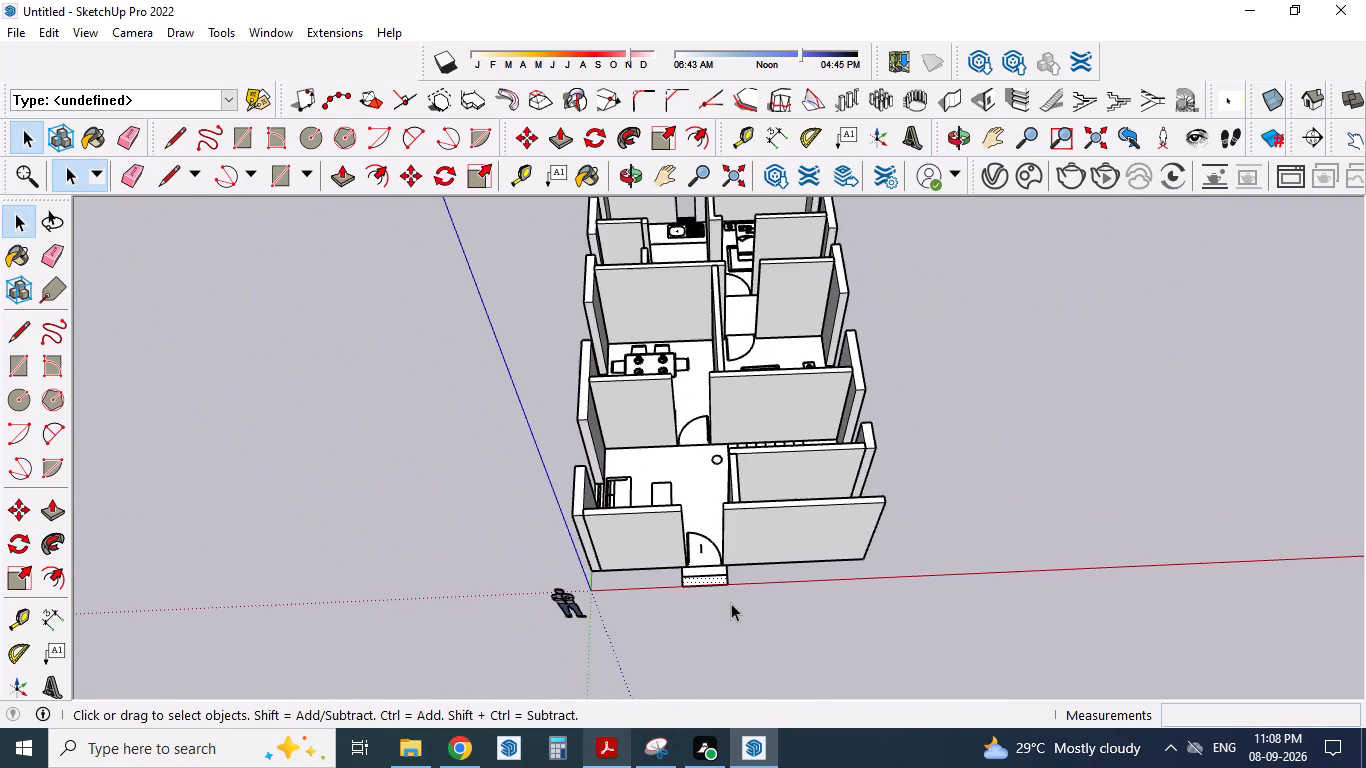
pyautogui.scroll(-4, 731, 603)
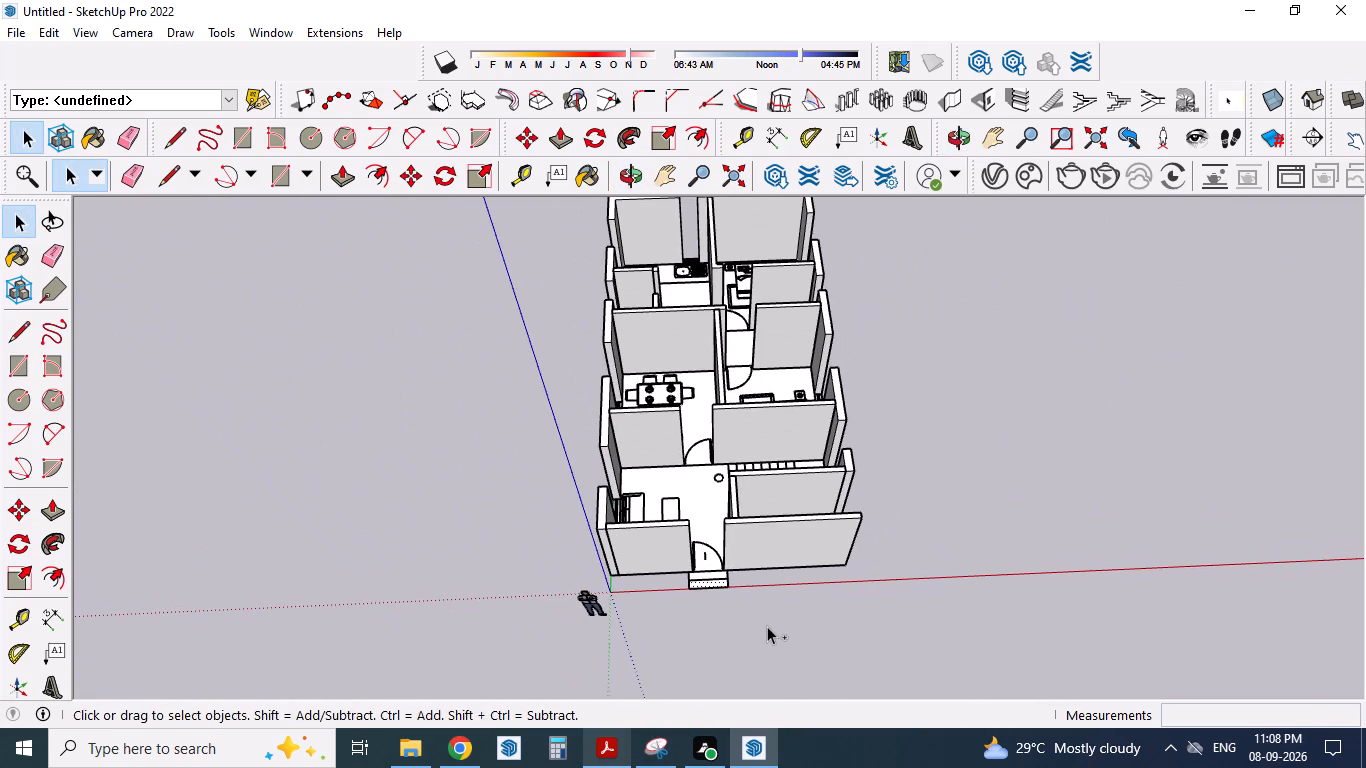
pyautogui.hotkey('ctrl', 'a')
pyautogui.press('m')
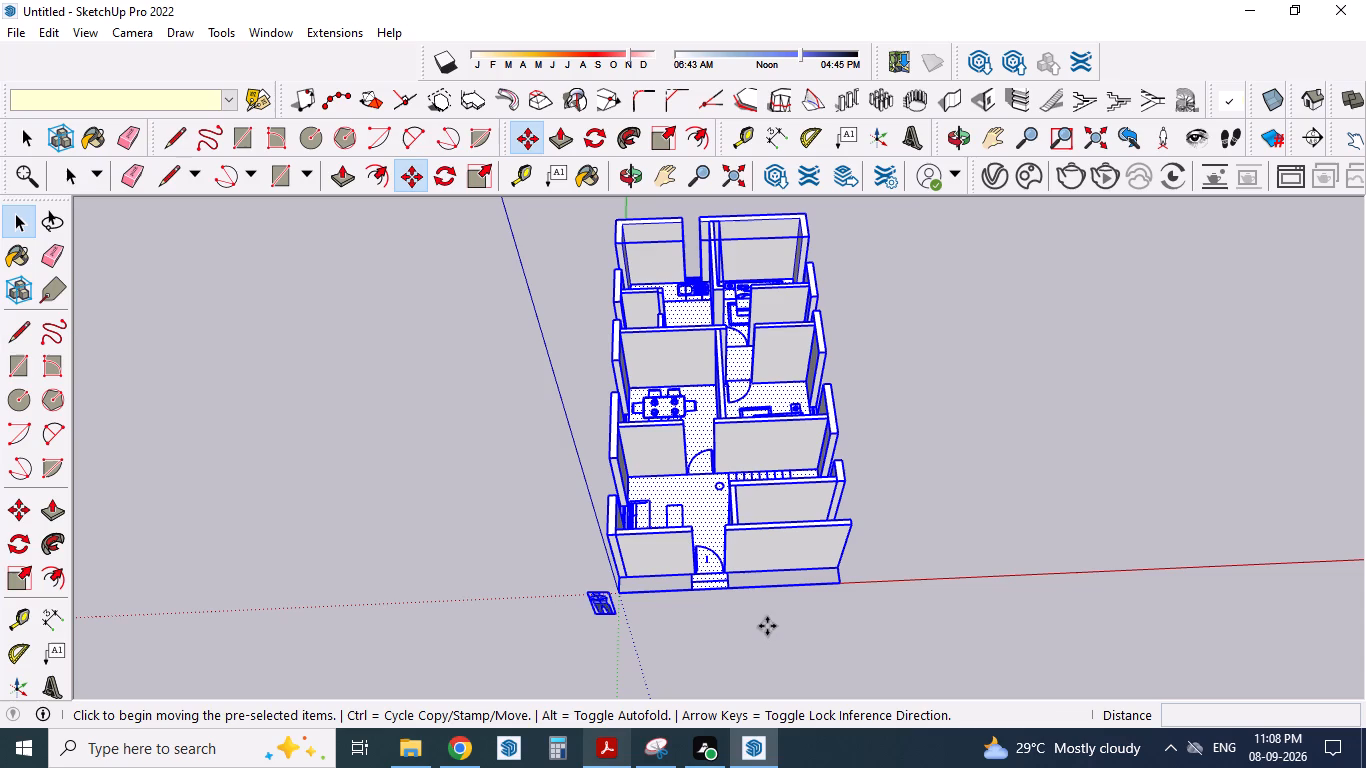
pyautogui.press('Return')
pyautogui.moveTo(767, 626); pyautogui.dragTo(684, 520, button='middle')
pyautogui.scroll(4, 762, 548)
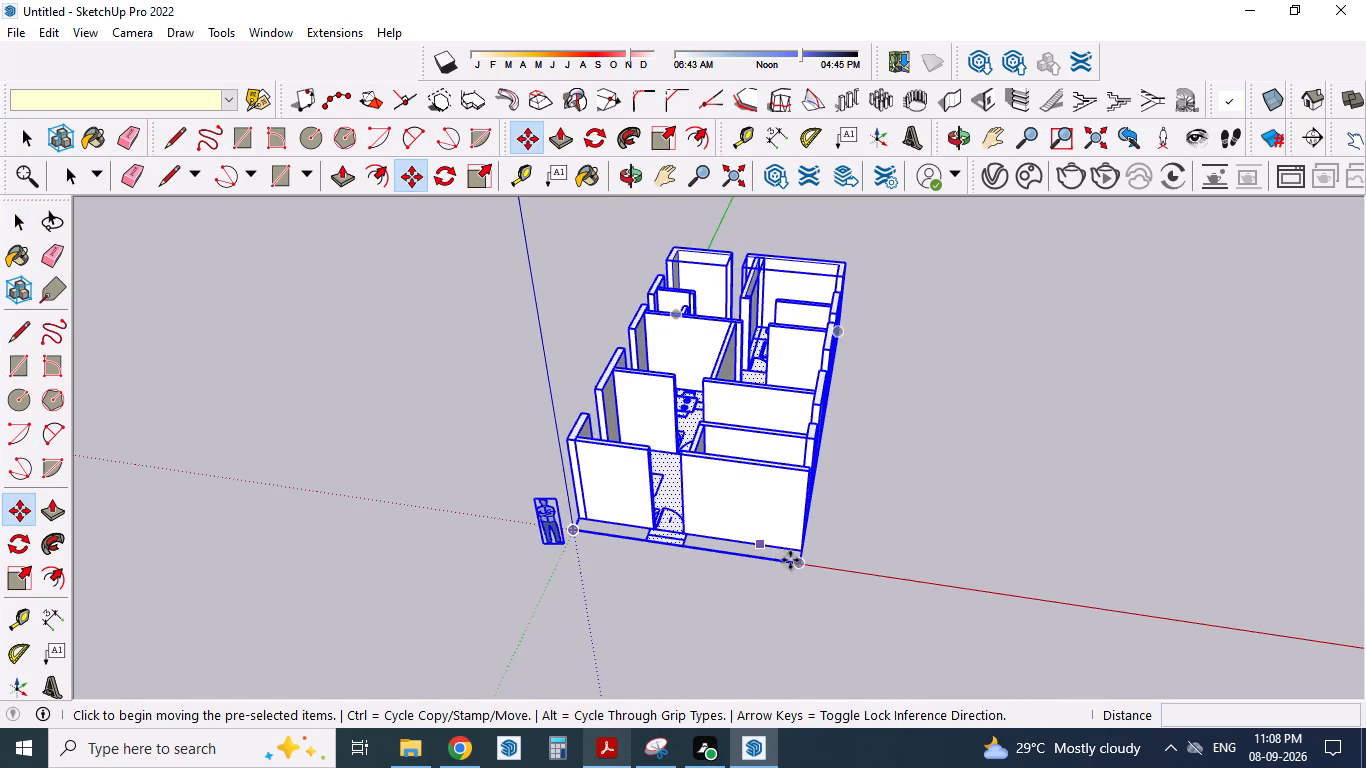
pyautogui.scroll(6, 790, 560)
pyautogui.moveTo(820, 569); pyautogui.dragTo(821, 545)
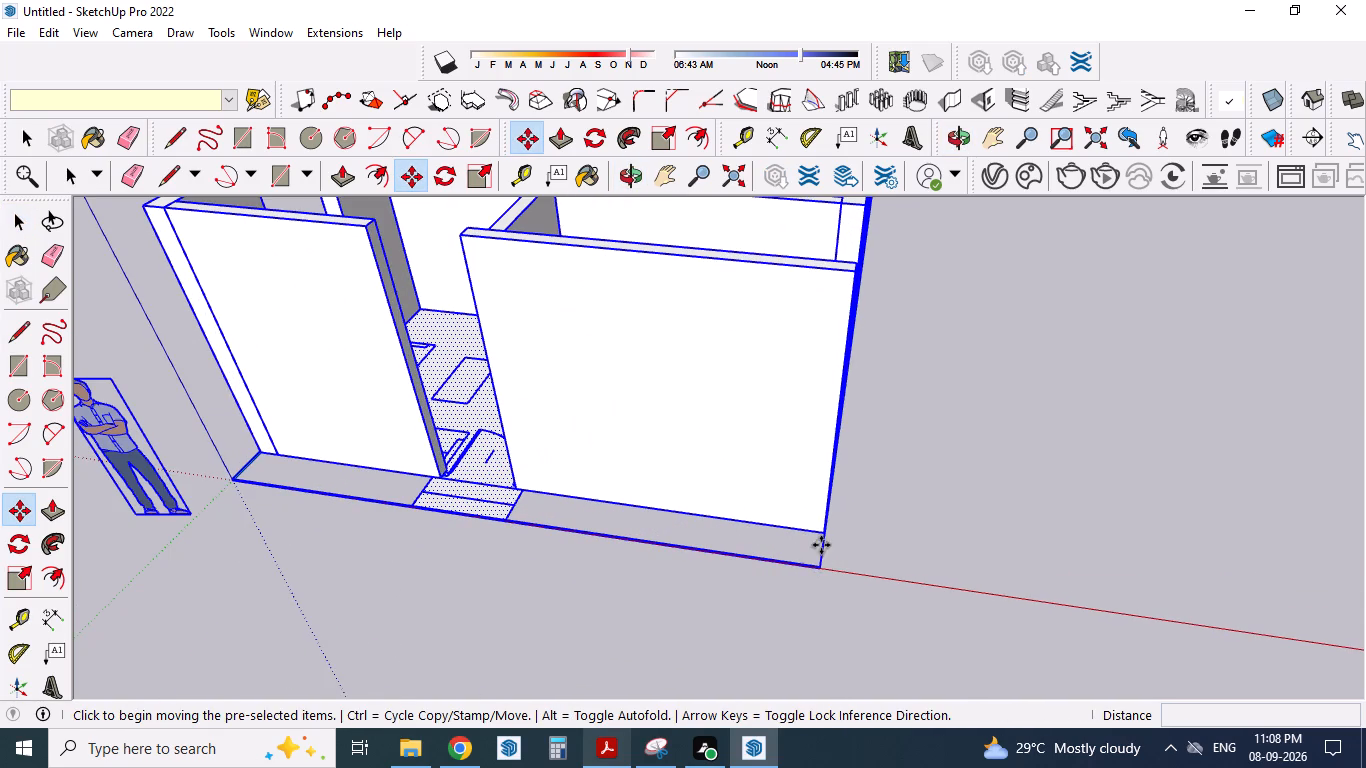
pyautogui.moveTo(821, 545); pyautogui.dragTo(819, 475)
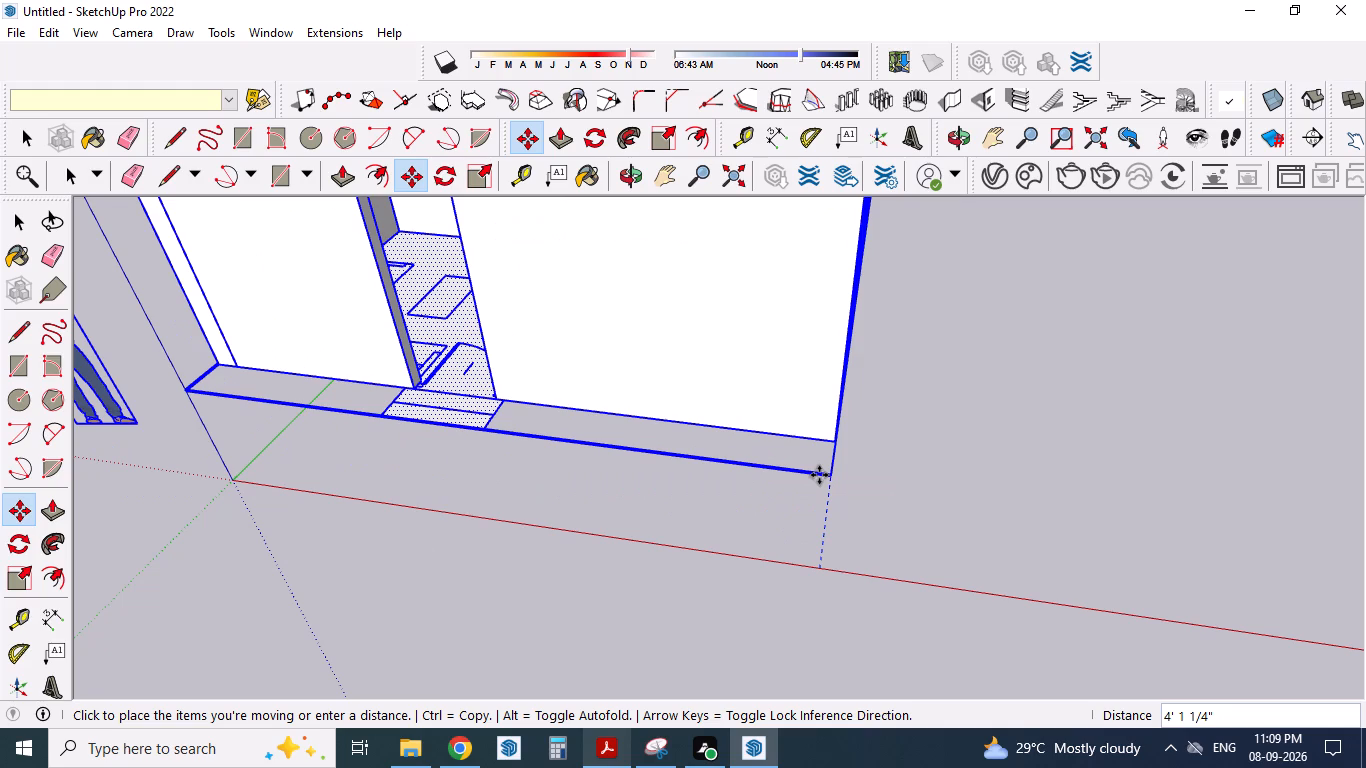
pyautogui.write("3'")
pyautogui.press('Return')
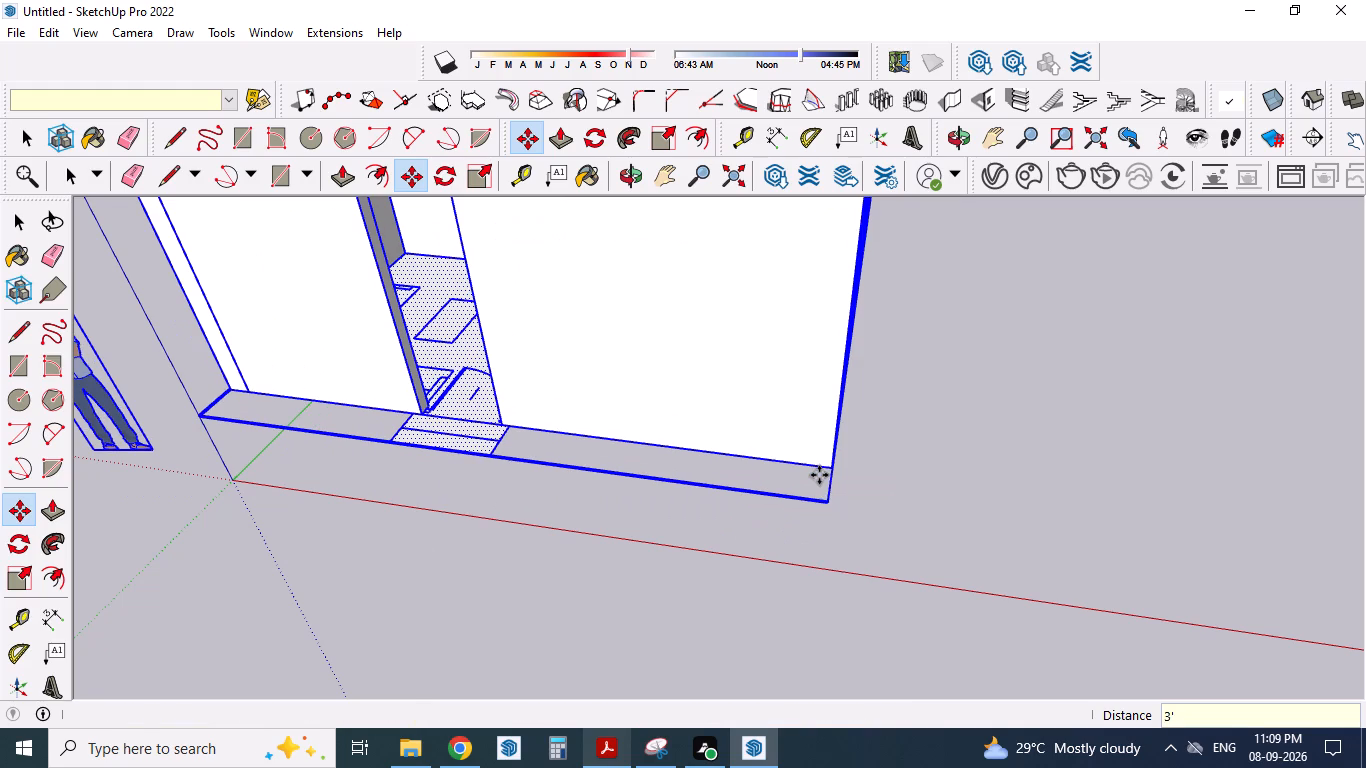
# Draw a vertical face with the Line tool beneath the outer step's front edge, 3' down to ground and about 3' 7" wide.
pyautogui.scroll(-2, 807, 503)
pyautogui.moveTo(783, 604); pyautogui.dragTo(924, 529, button='middle')
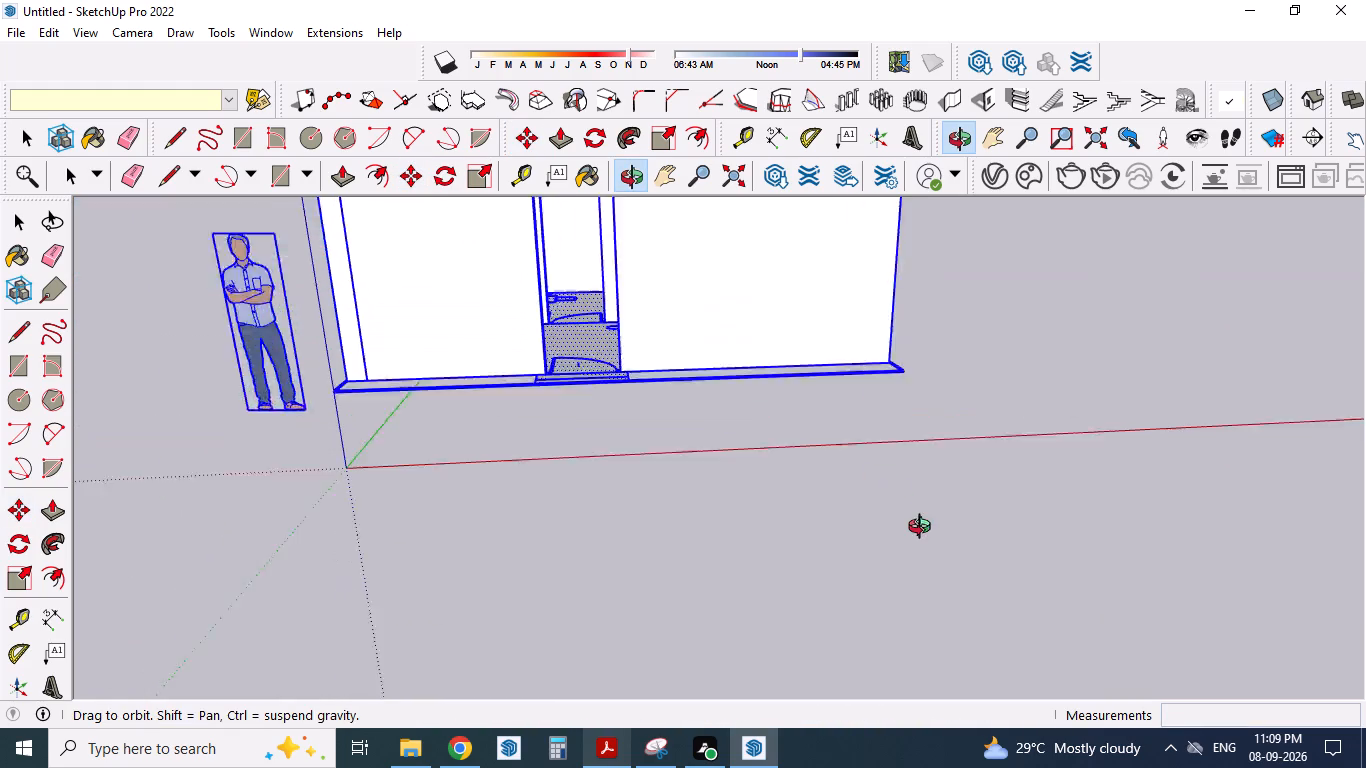
pyautogui.moveTo(924, 529); pyautogui.dragTo(929, 536, button='middle')
pyautogui.scroll(4, 679, 424)
pyautogui.press('Escape')
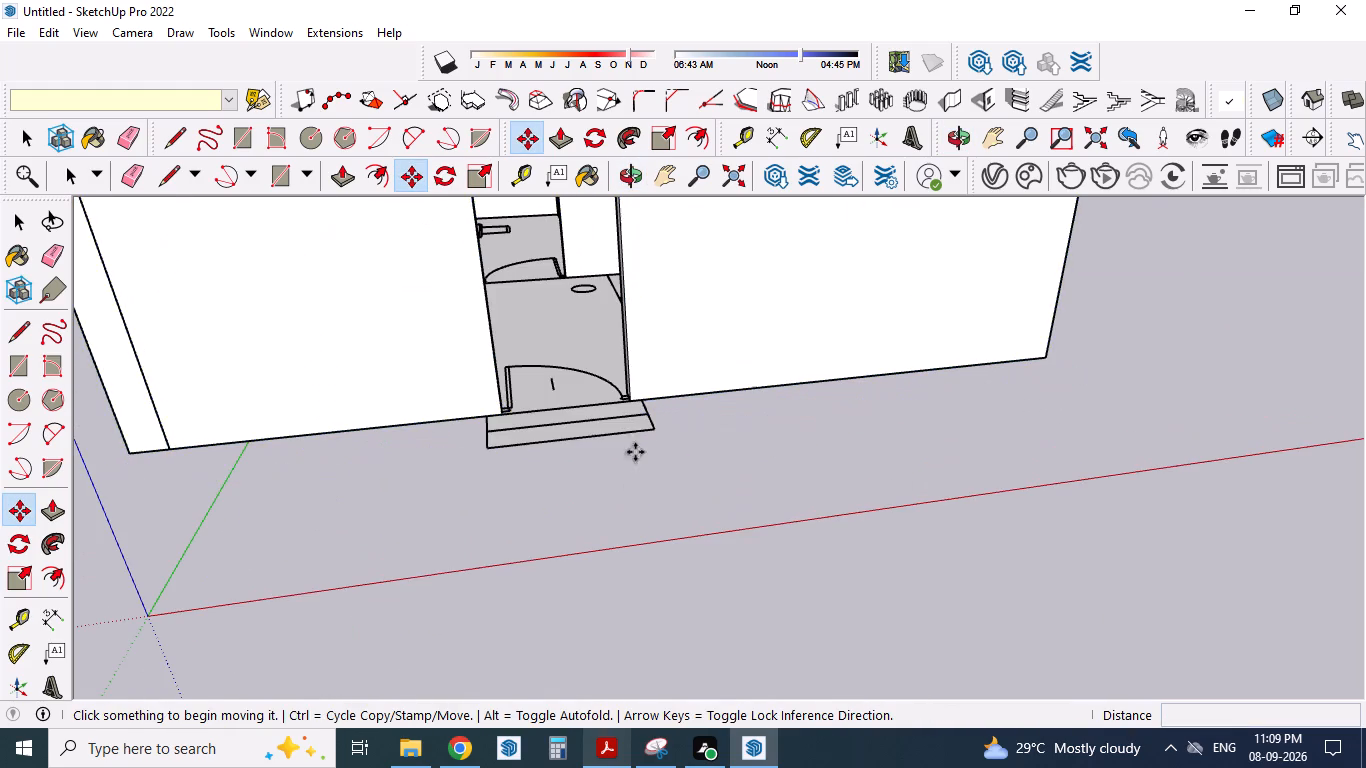
pyautogui.scroll(5, 629, 427)
pyautogui.scroll(-1, 583, 424)
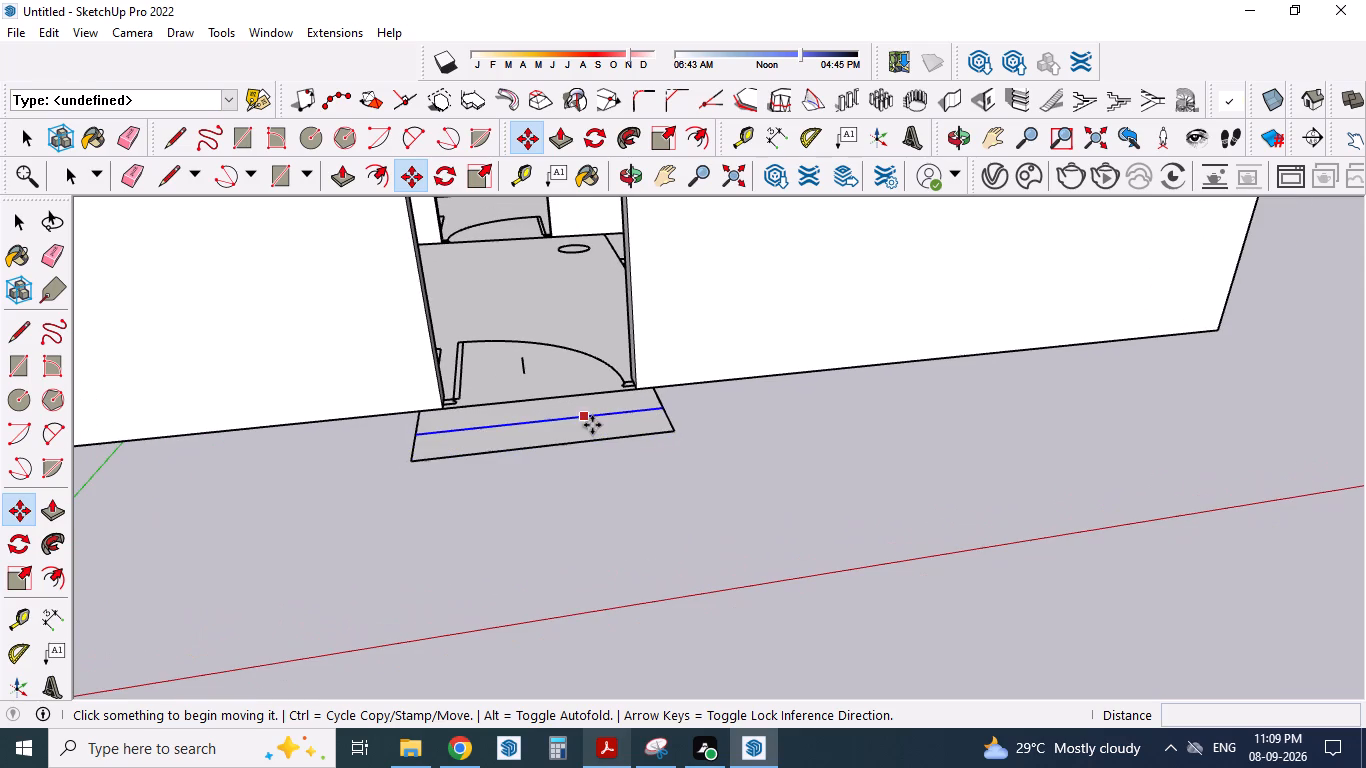
pyautogui.scroll(2, 562, 421)
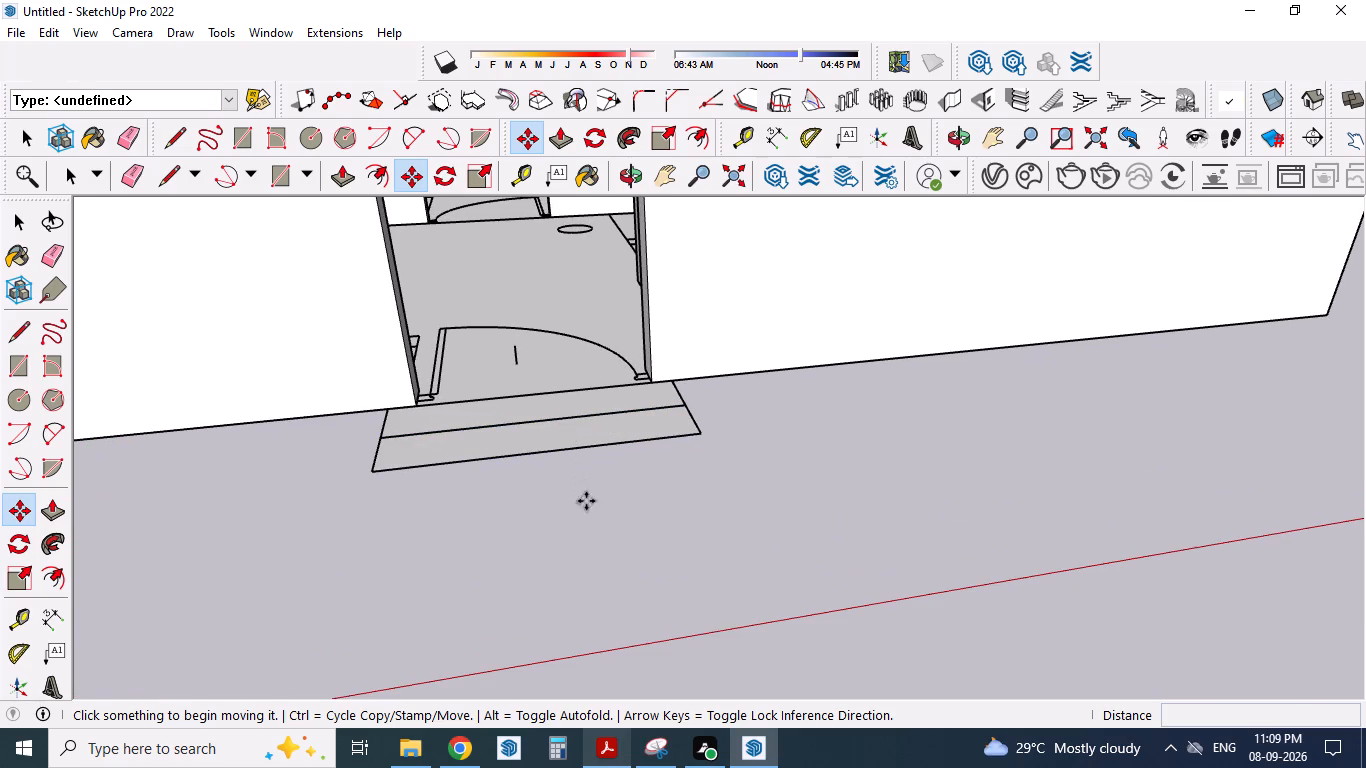
pyautogui.press('l')
pyautogui.press('Return')
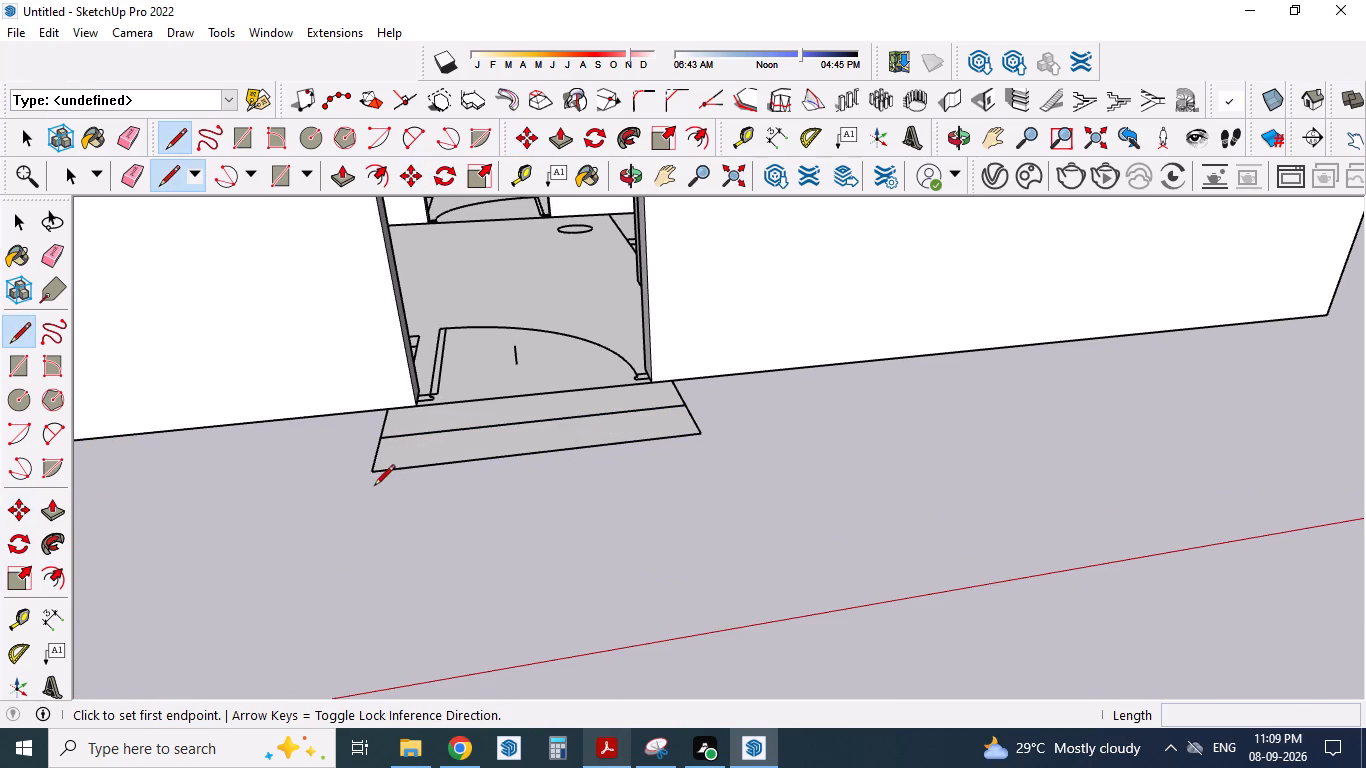
pyautogui.click(381, 468)
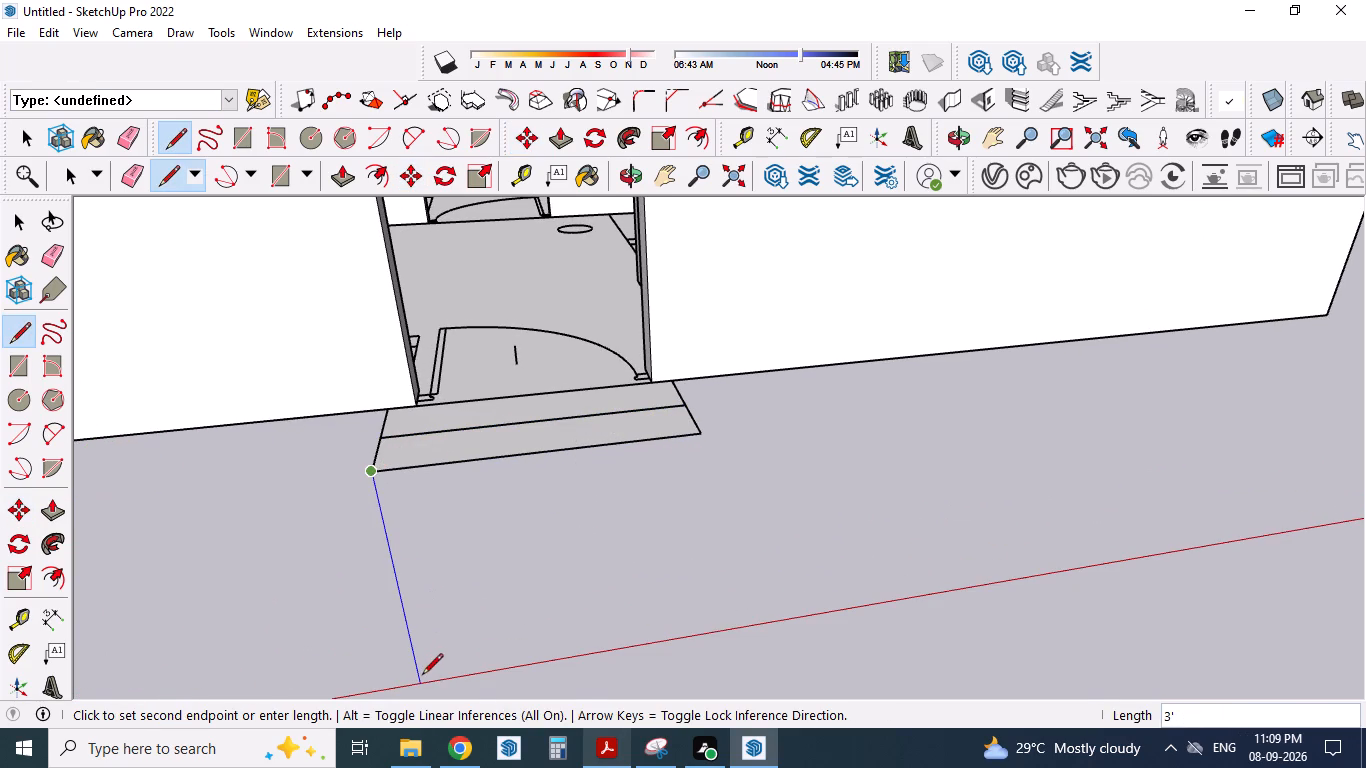
pyautogui.click(422, 676)
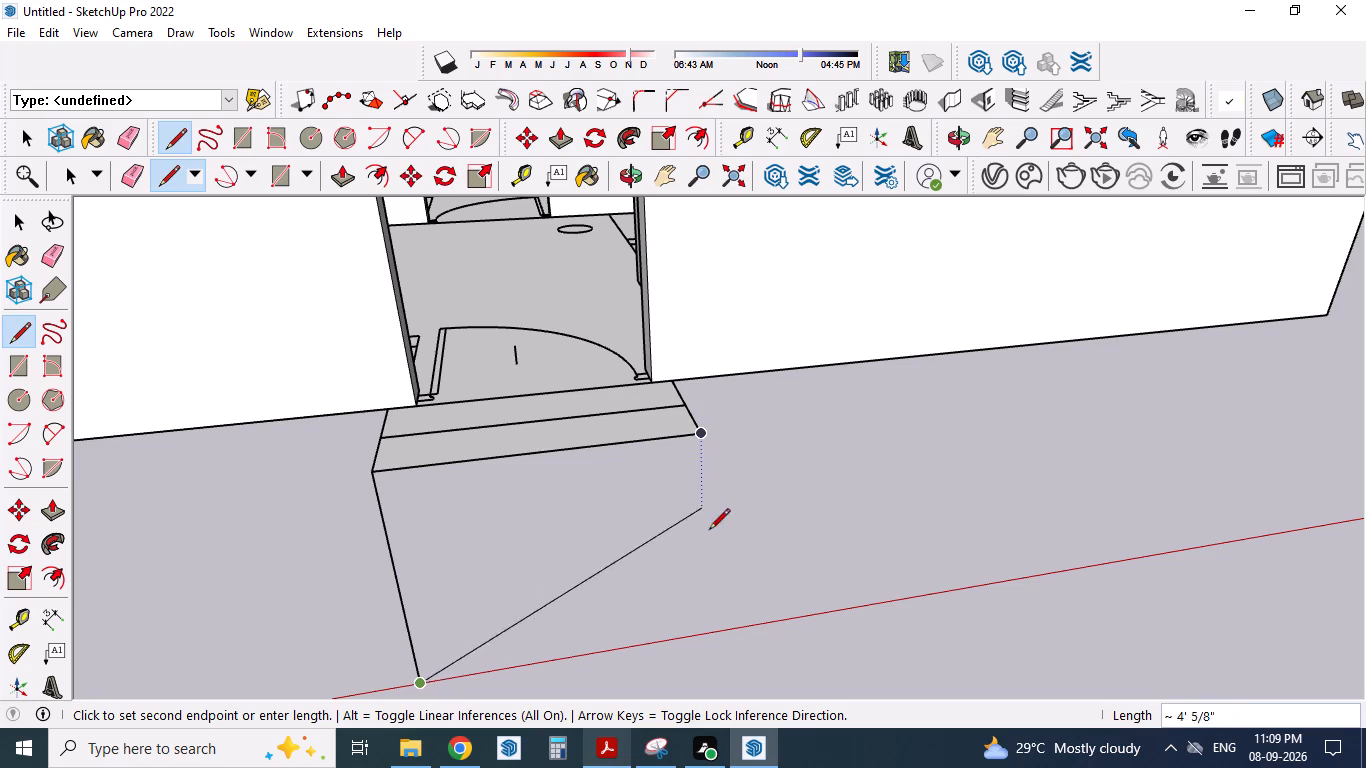
pyautogui.click(709, 634)
pyautogui.click(699, 437)
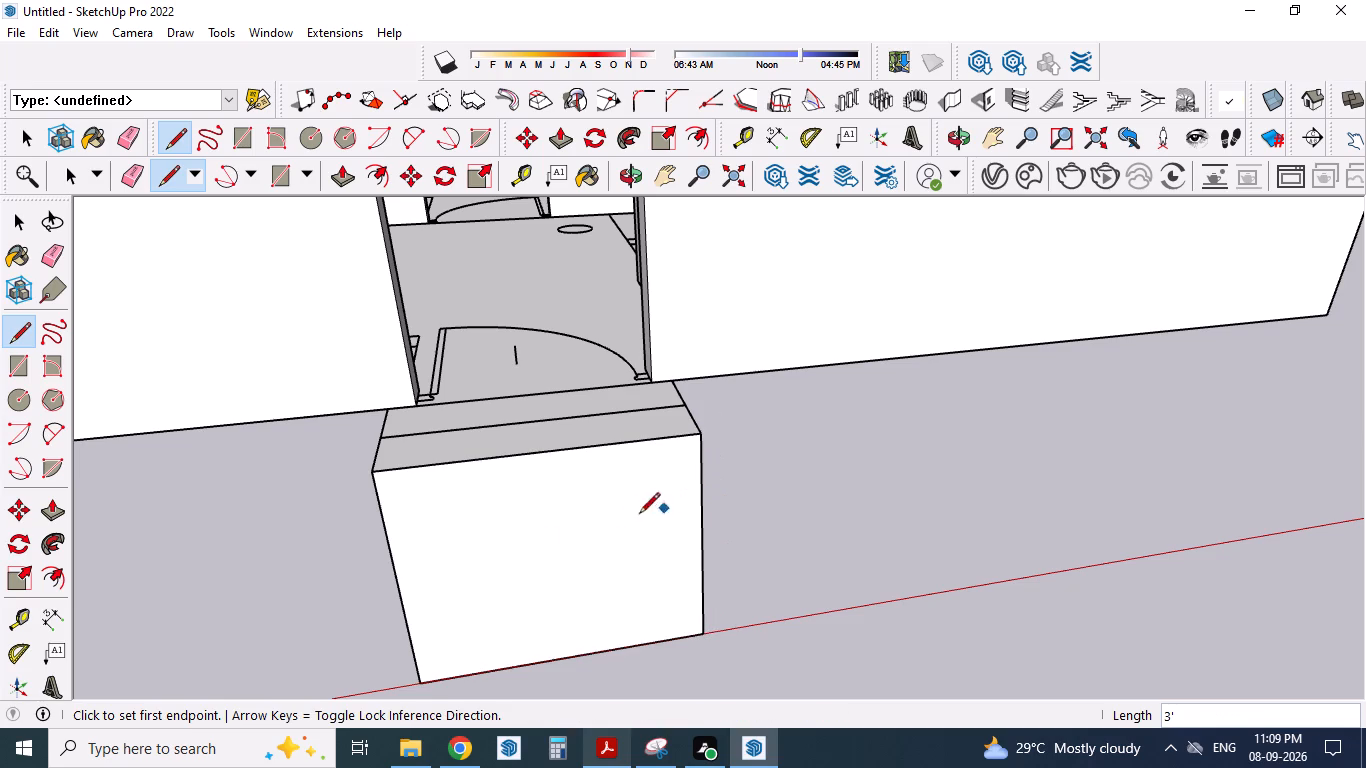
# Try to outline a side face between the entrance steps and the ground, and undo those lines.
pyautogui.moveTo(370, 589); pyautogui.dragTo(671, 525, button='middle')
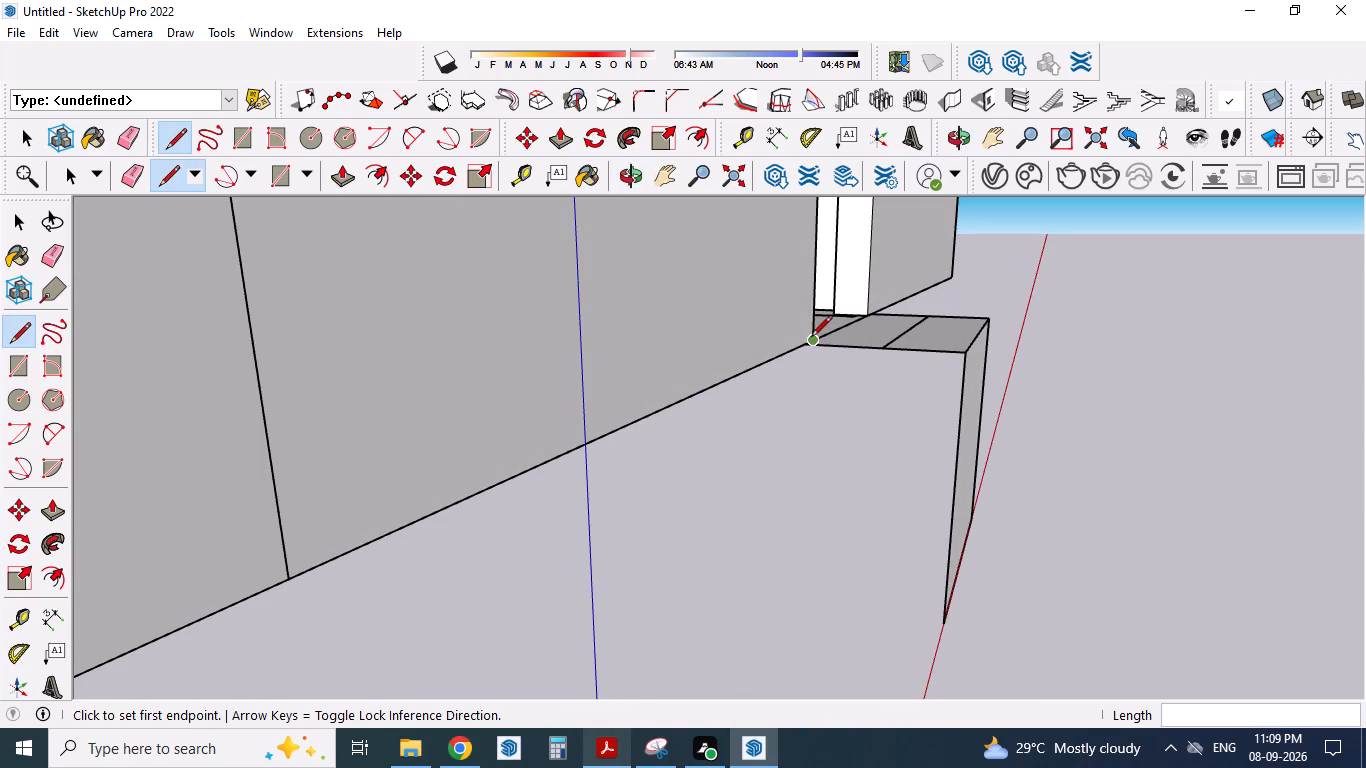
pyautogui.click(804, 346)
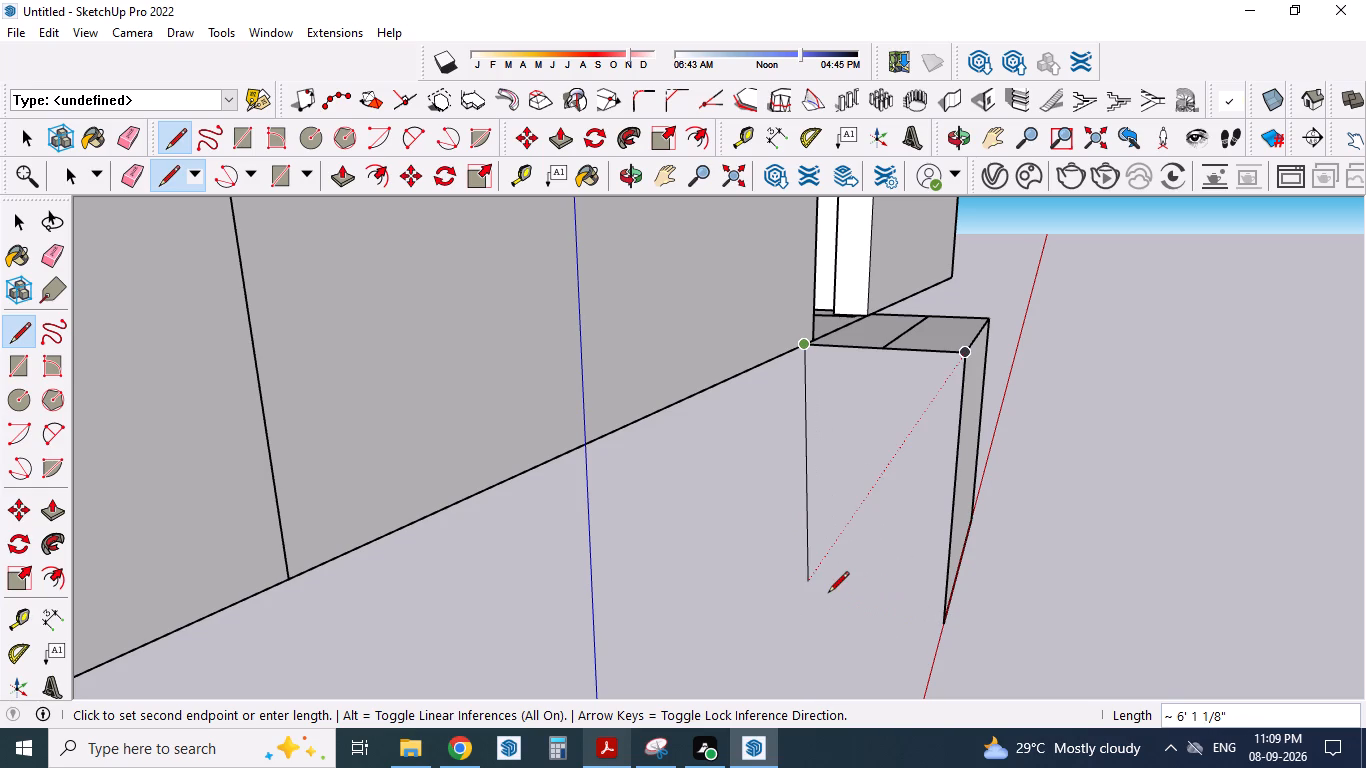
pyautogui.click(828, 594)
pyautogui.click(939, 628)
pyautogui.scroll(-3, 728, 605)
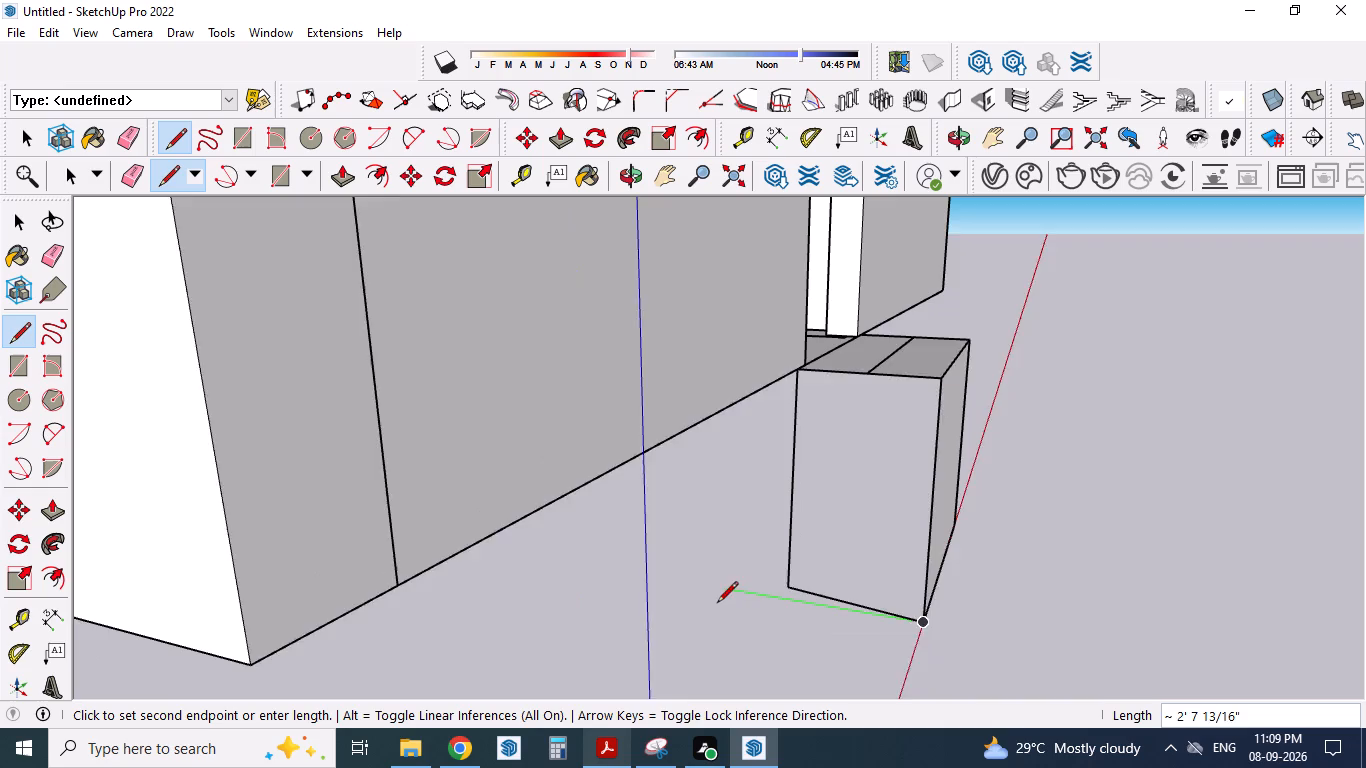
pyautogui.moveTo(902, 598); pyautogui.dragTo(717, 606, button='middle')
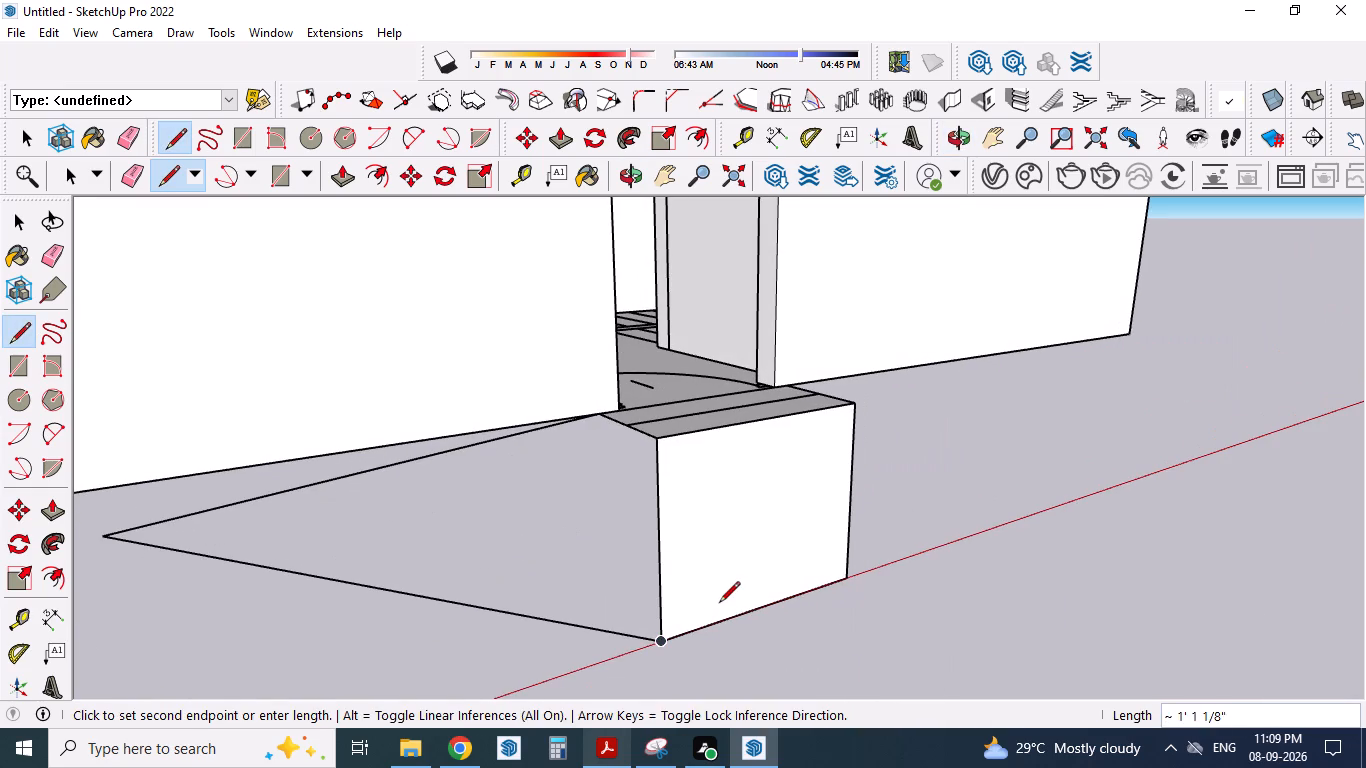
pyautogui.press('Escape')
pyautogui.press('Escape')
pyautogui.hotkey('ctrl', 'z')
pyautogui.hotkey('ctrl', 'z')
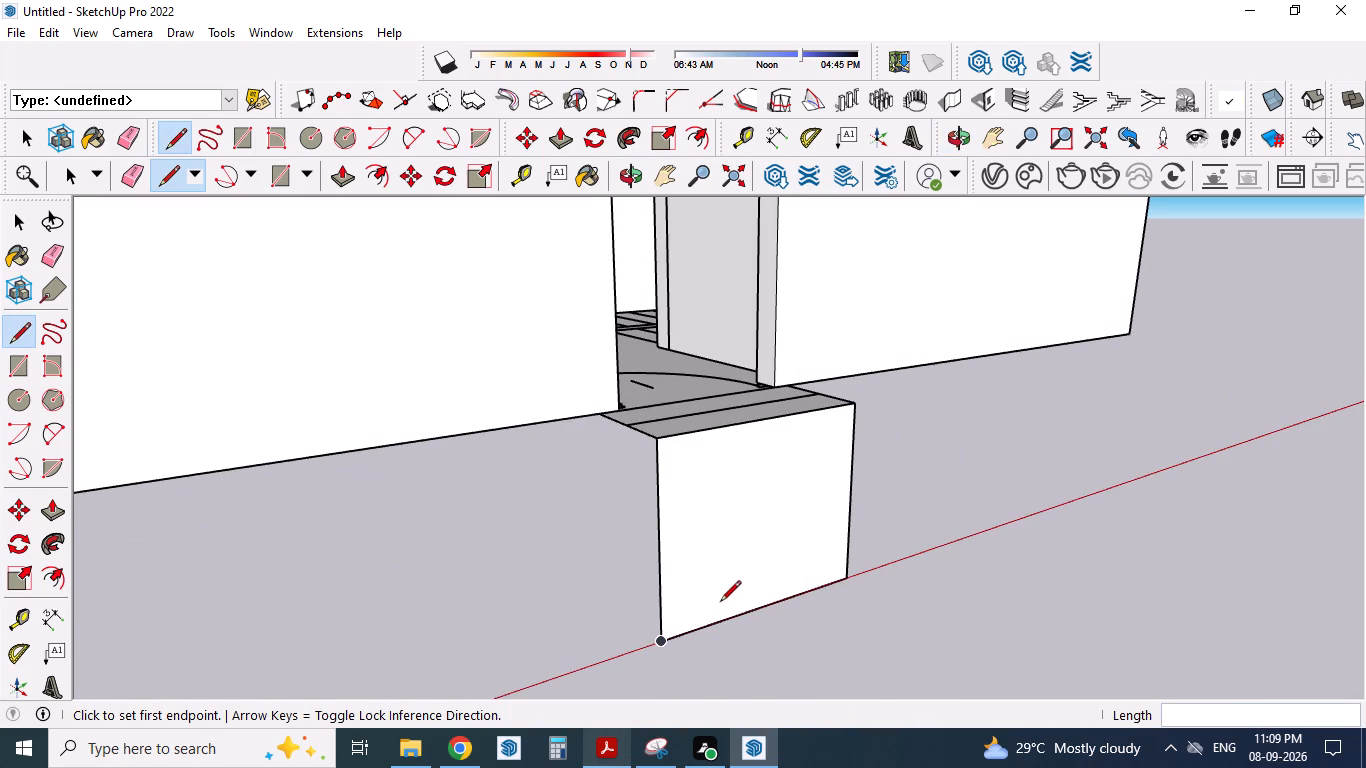
# Examine the raised entrance steps and the vertical face beneath them from several angles.
pyautogui.moveTo(859, 606); pyautogui.dragTo(720, 616, button='middle')
pyautogui.scroll(1, 655, 412)
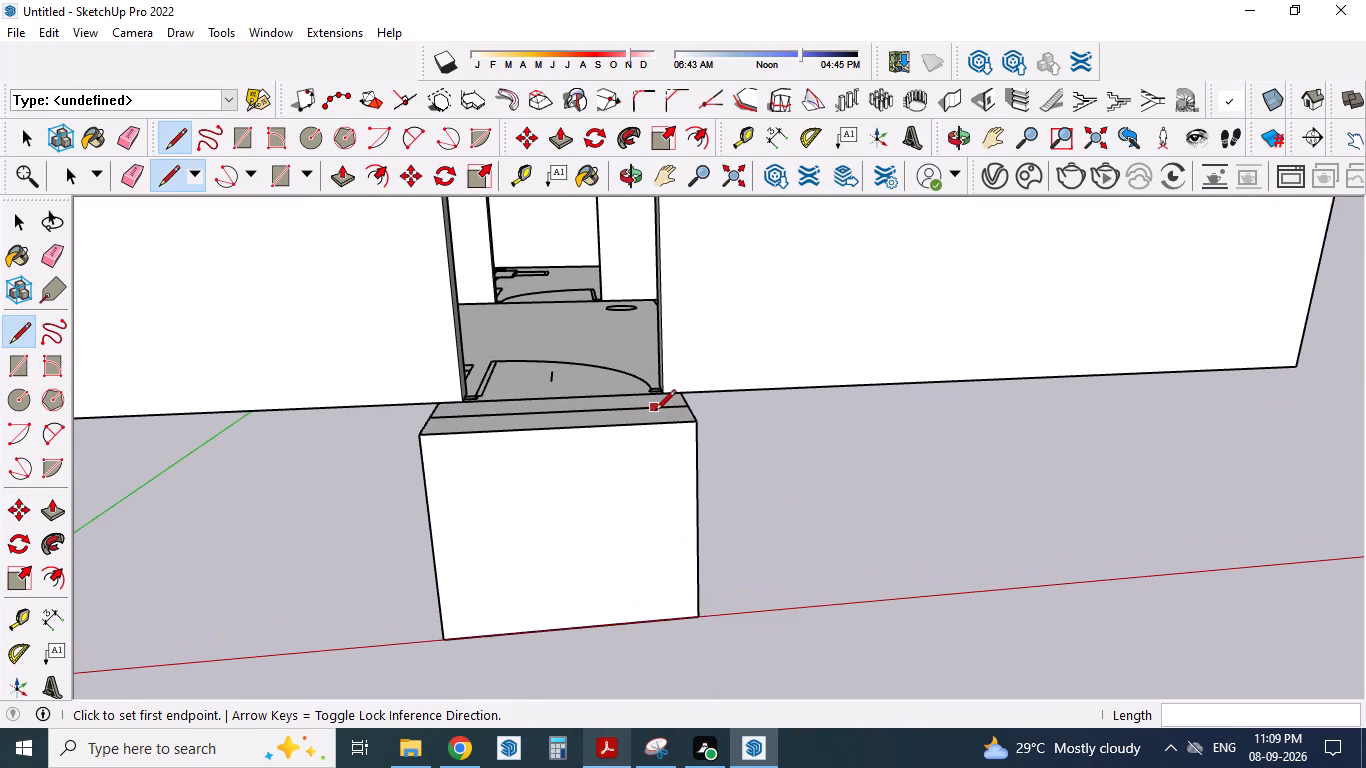
pyautogui.press('Escape')
pyautogui.press('Escape')
pyautogui.press('space')
pyautogui.moveTo(803, 533); pyautogui.dragTo(776, 543, button='middle')
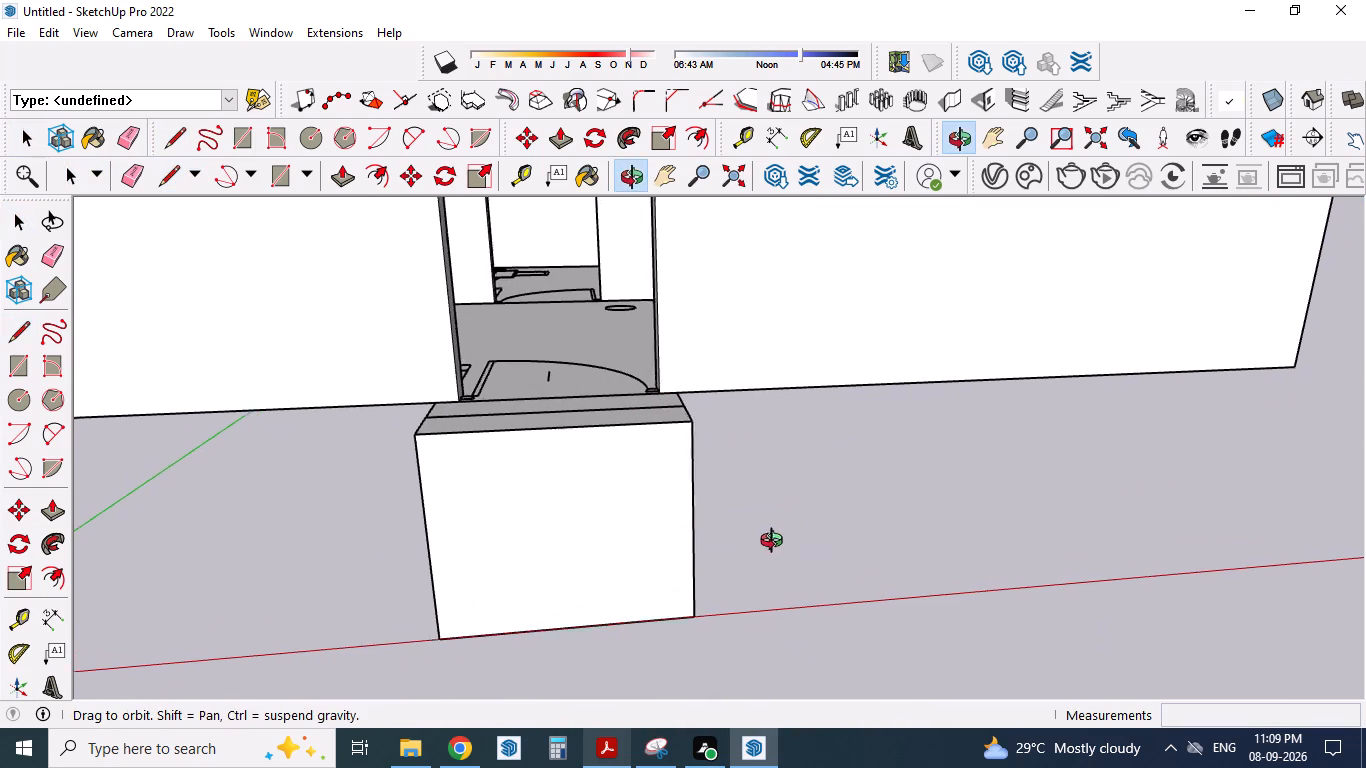
pyautogui.moveTo(776, 543); pyautogui.dragTo(672, 578, button='middle')
pyautogui.scroll(1, 410, 561)
pyautogui.scroll(-2, 565, 561)
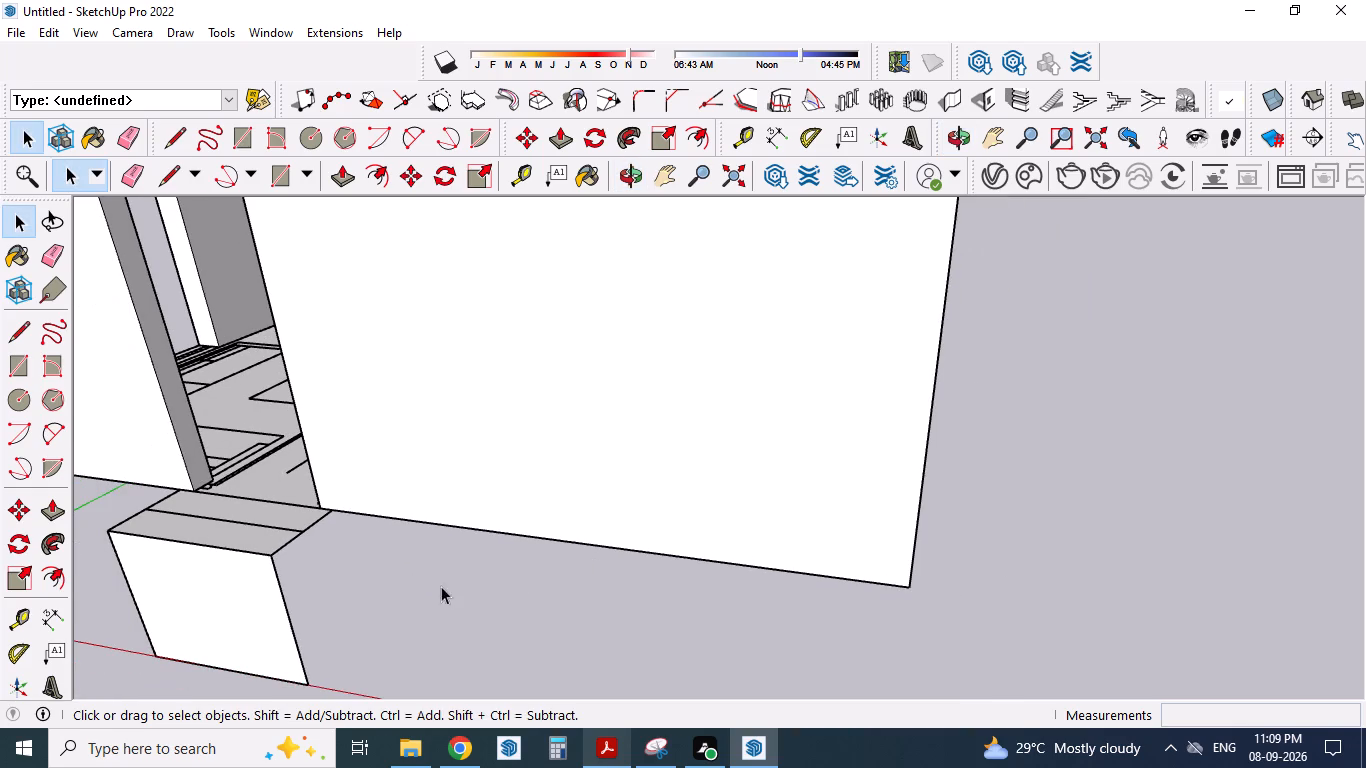
pyautogui.scroll(2, 226, 546)
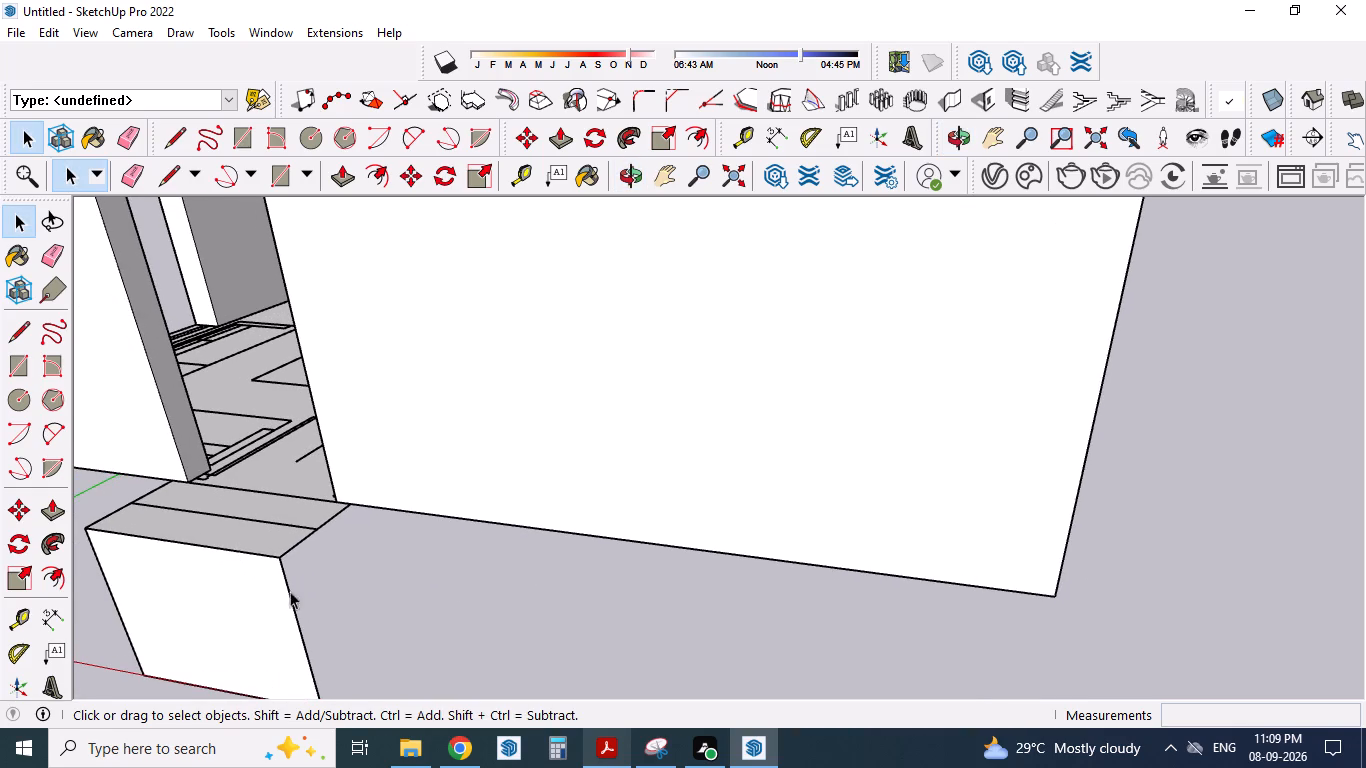
pyautogui.moveTo(313, 599); pyautogui.dragTo(347, 617, button='middle')
pyautogui.scroll(-7, 405, 460)
pyautogui.moveTo(341, 576); pyautogui.dragTo(424, 659, button='middle')
pyautogui.scroll(-2, 375, 466)
pyautogui.moveTo(407, 681); pyautogui.dragTo(309, 593, button='middle')
pyautogui.scroll(3, 324, 469)
pyautogui.scroll(2, 398, 544)
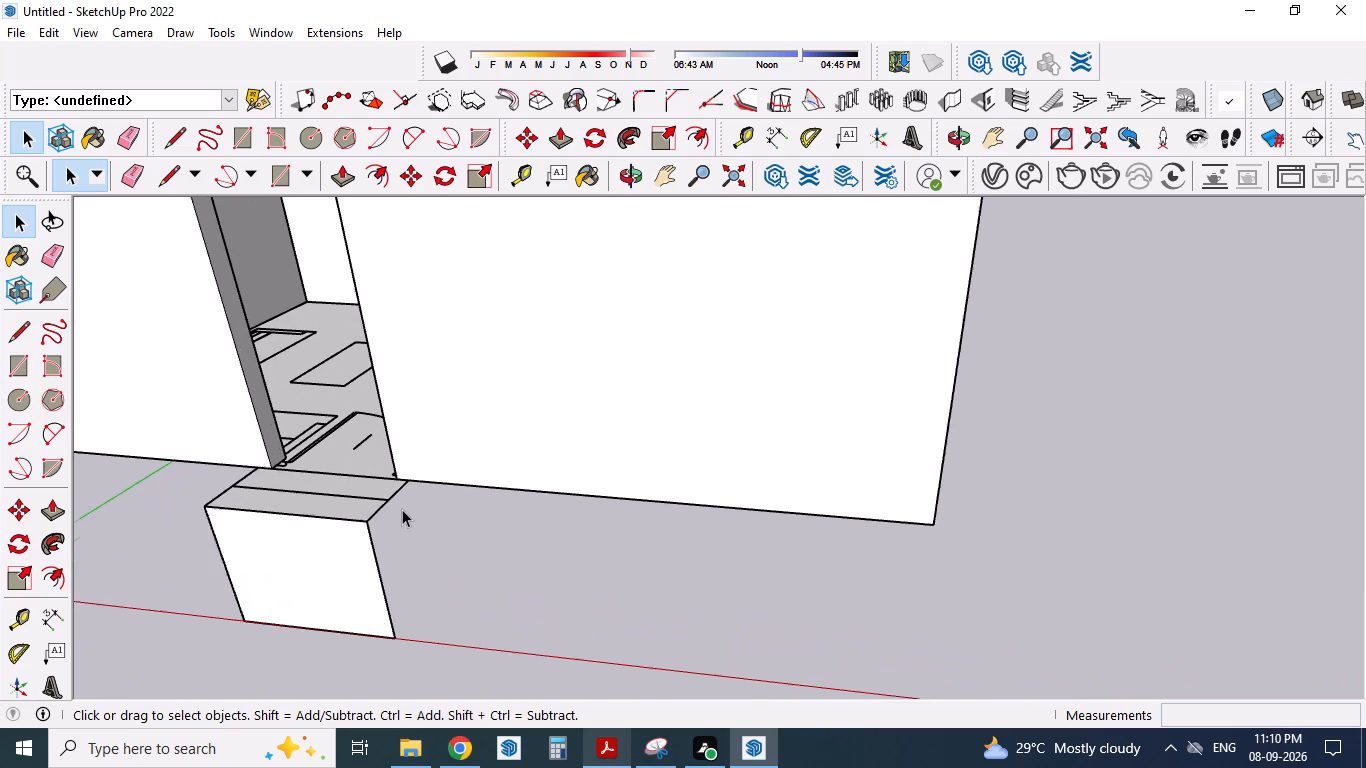
# Push the outer entrance step face down 3' to ground level.
pyautogui.scroll(1, 402, 509)
pyautogui.click(337, 505)
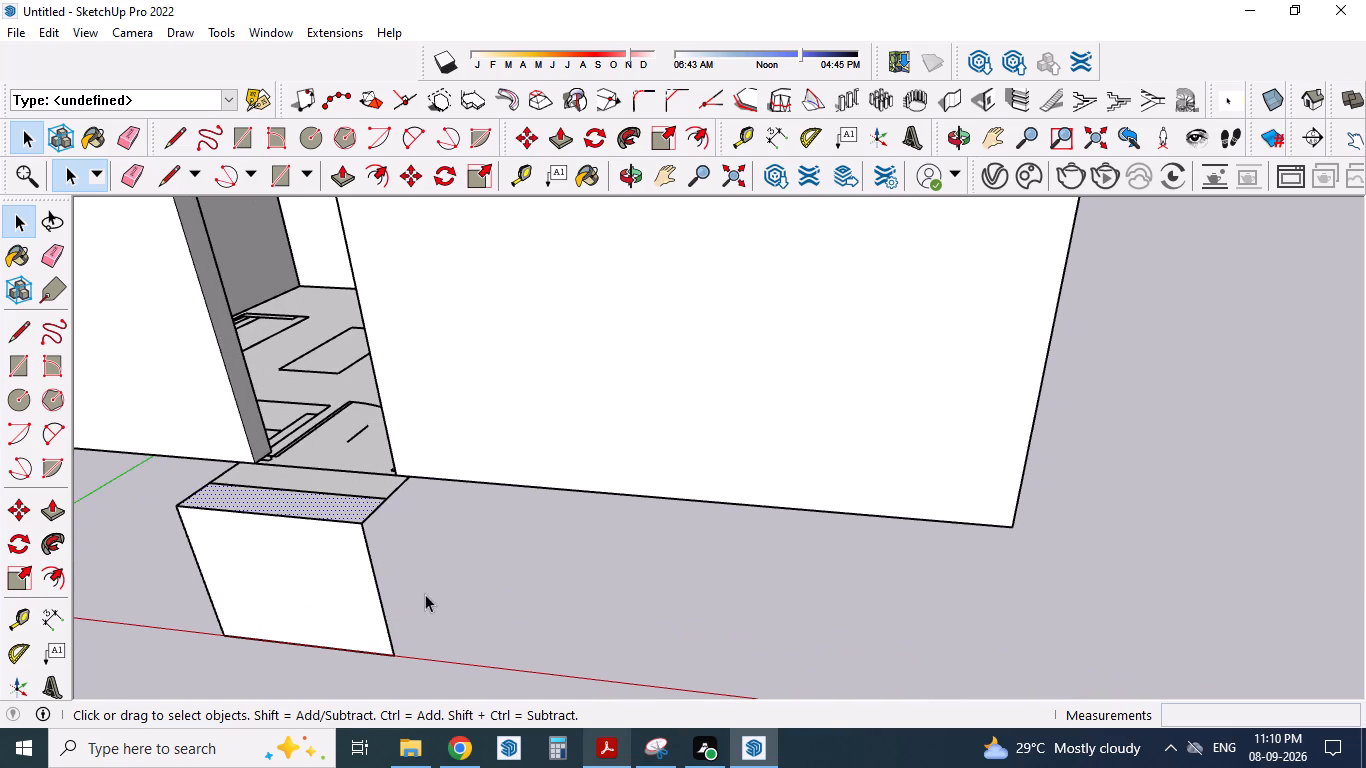
pyautogui.moveTo(425, 594); pyautogui.dragTo(451, 588, button='middle')
pyautogui.press('p')
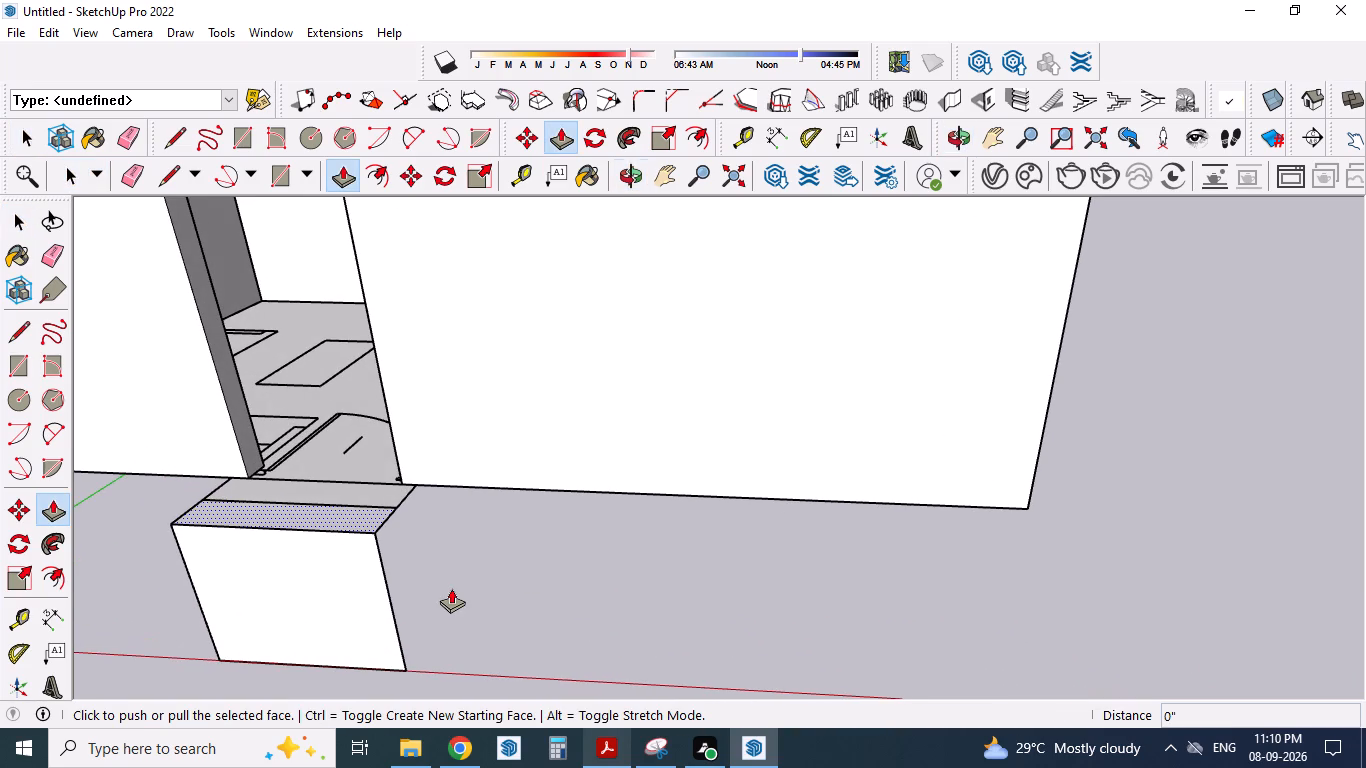
pyautogui.press('Return')
pyautogui.click(370, 511)
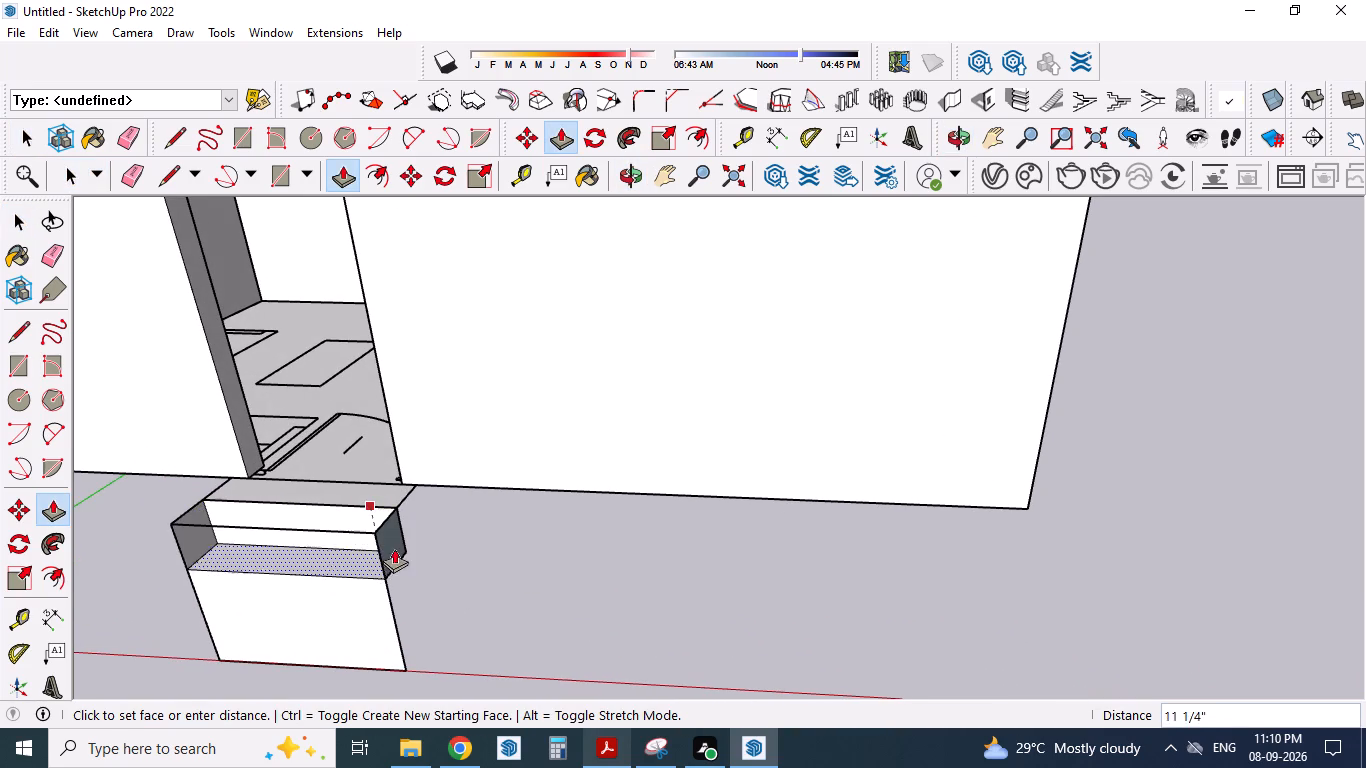
pyautogui.click(428, 640)
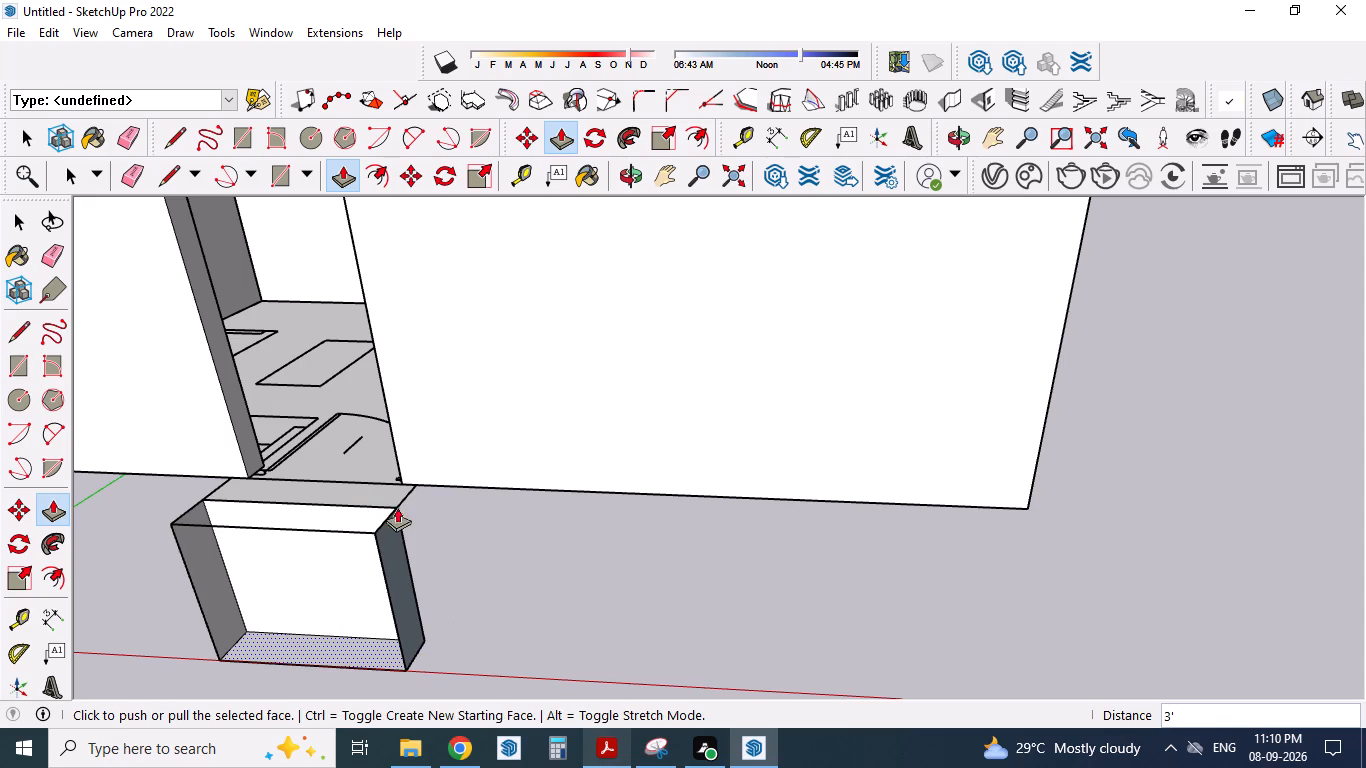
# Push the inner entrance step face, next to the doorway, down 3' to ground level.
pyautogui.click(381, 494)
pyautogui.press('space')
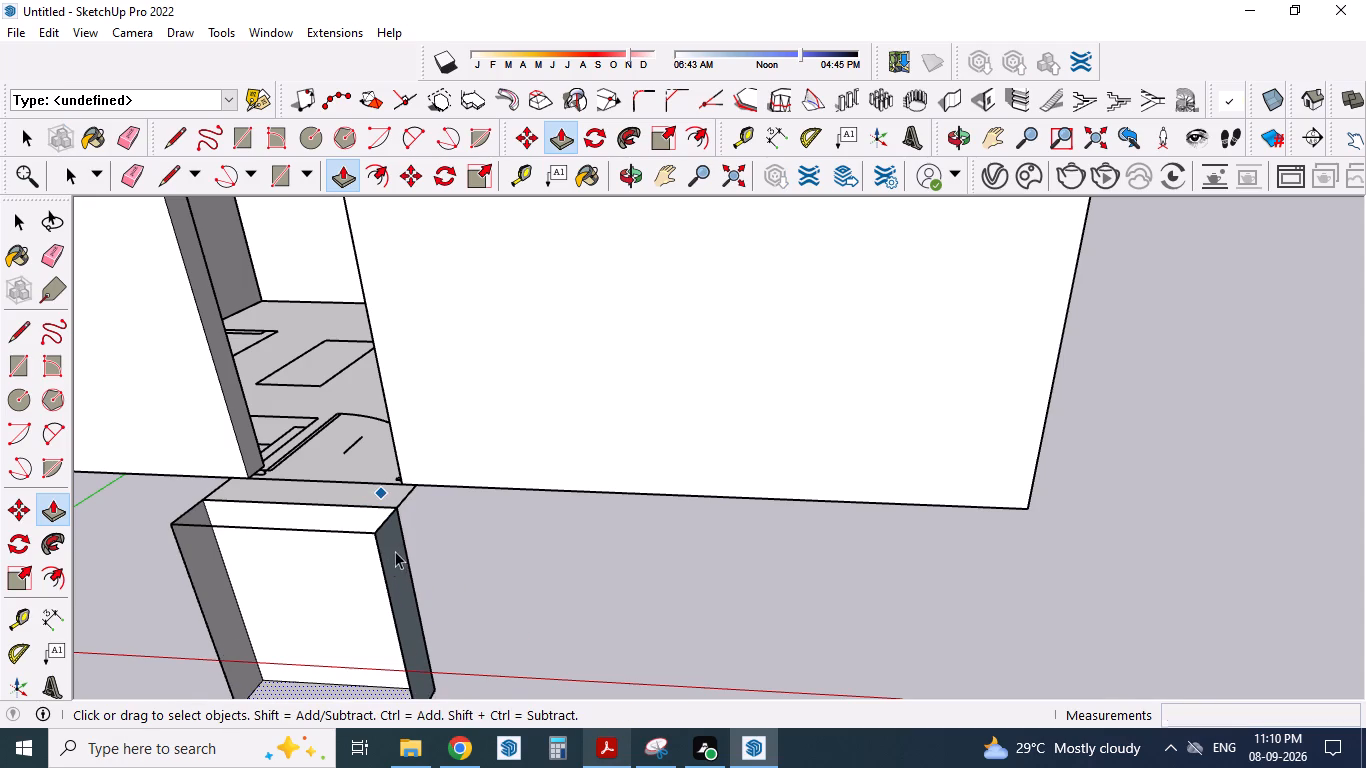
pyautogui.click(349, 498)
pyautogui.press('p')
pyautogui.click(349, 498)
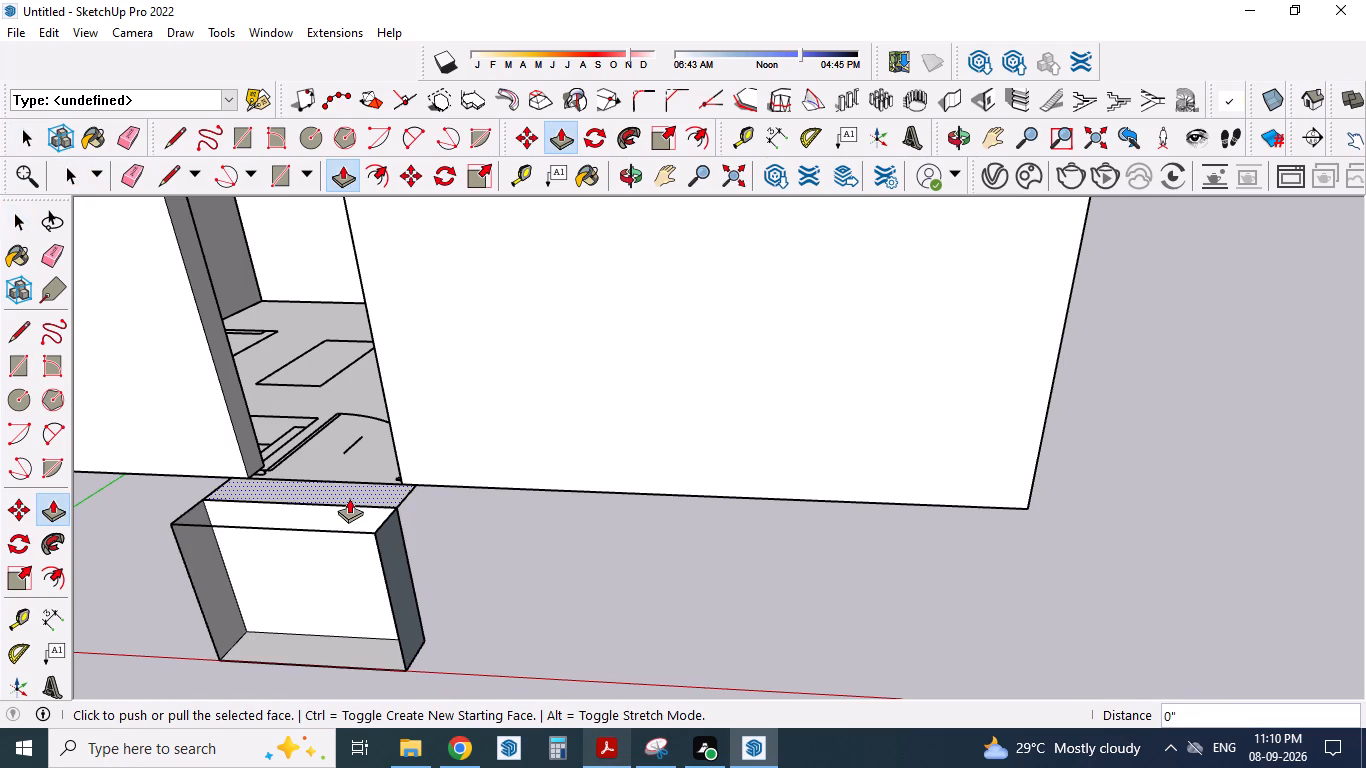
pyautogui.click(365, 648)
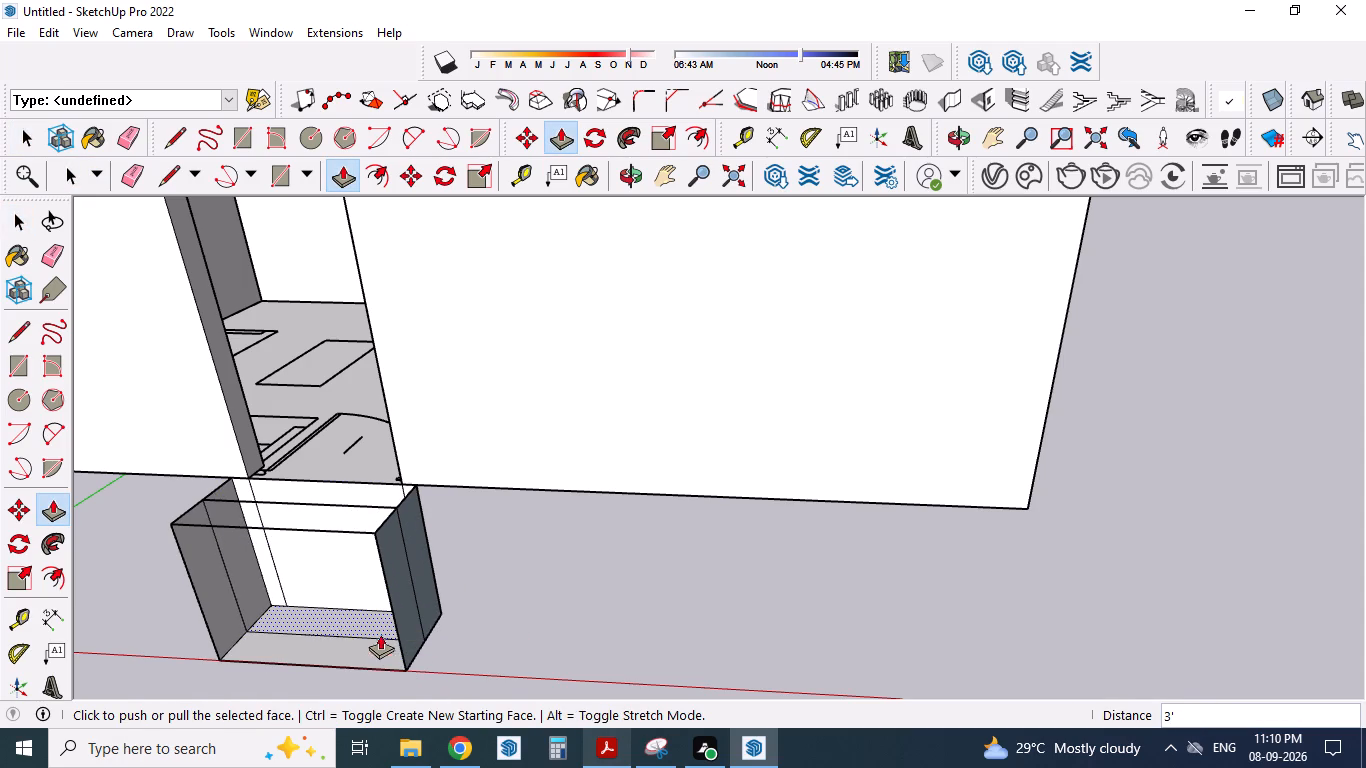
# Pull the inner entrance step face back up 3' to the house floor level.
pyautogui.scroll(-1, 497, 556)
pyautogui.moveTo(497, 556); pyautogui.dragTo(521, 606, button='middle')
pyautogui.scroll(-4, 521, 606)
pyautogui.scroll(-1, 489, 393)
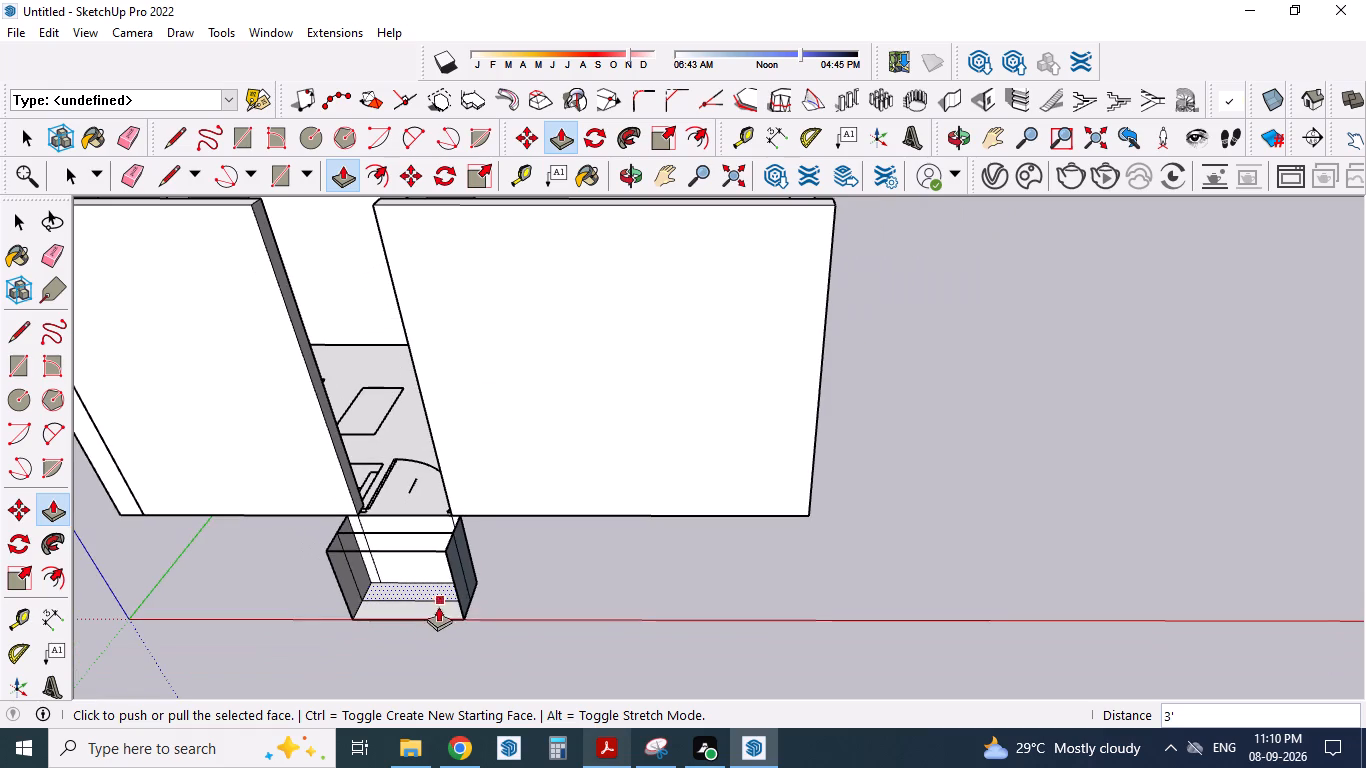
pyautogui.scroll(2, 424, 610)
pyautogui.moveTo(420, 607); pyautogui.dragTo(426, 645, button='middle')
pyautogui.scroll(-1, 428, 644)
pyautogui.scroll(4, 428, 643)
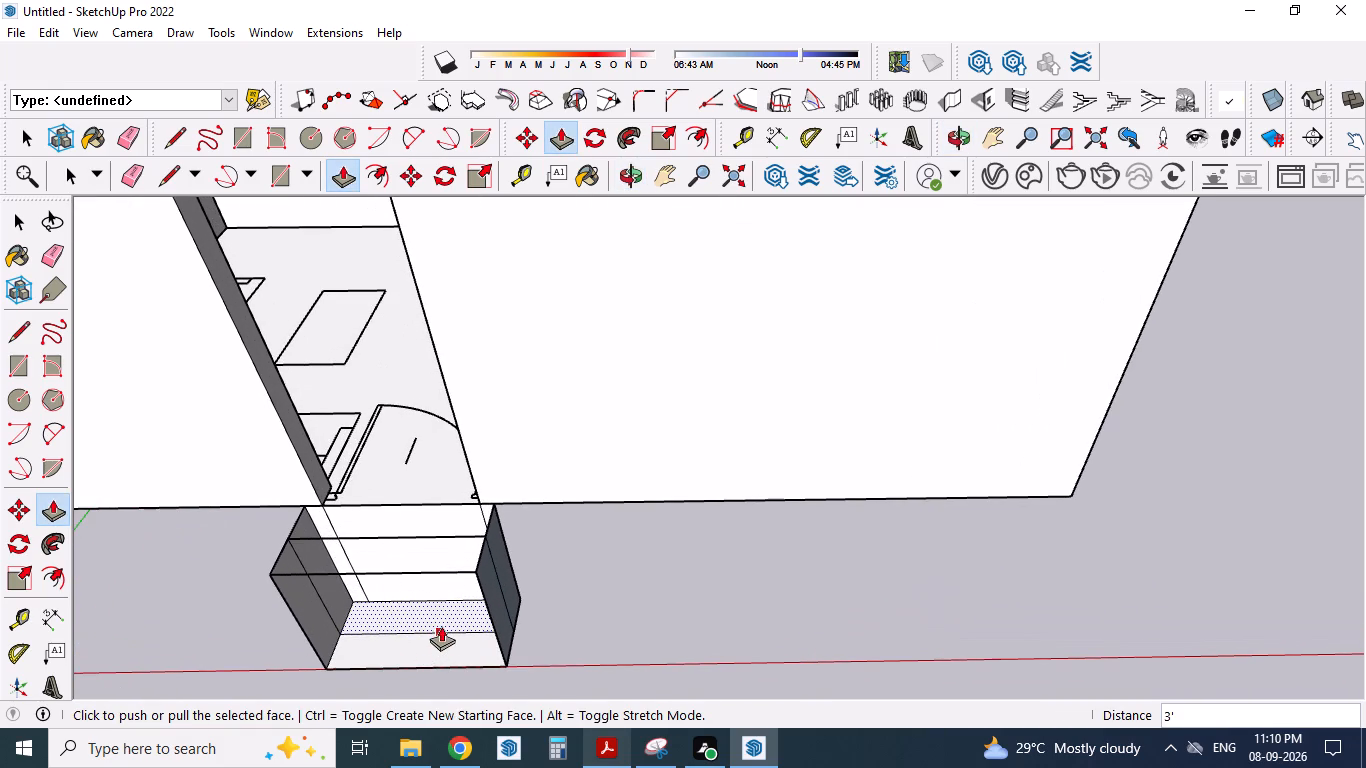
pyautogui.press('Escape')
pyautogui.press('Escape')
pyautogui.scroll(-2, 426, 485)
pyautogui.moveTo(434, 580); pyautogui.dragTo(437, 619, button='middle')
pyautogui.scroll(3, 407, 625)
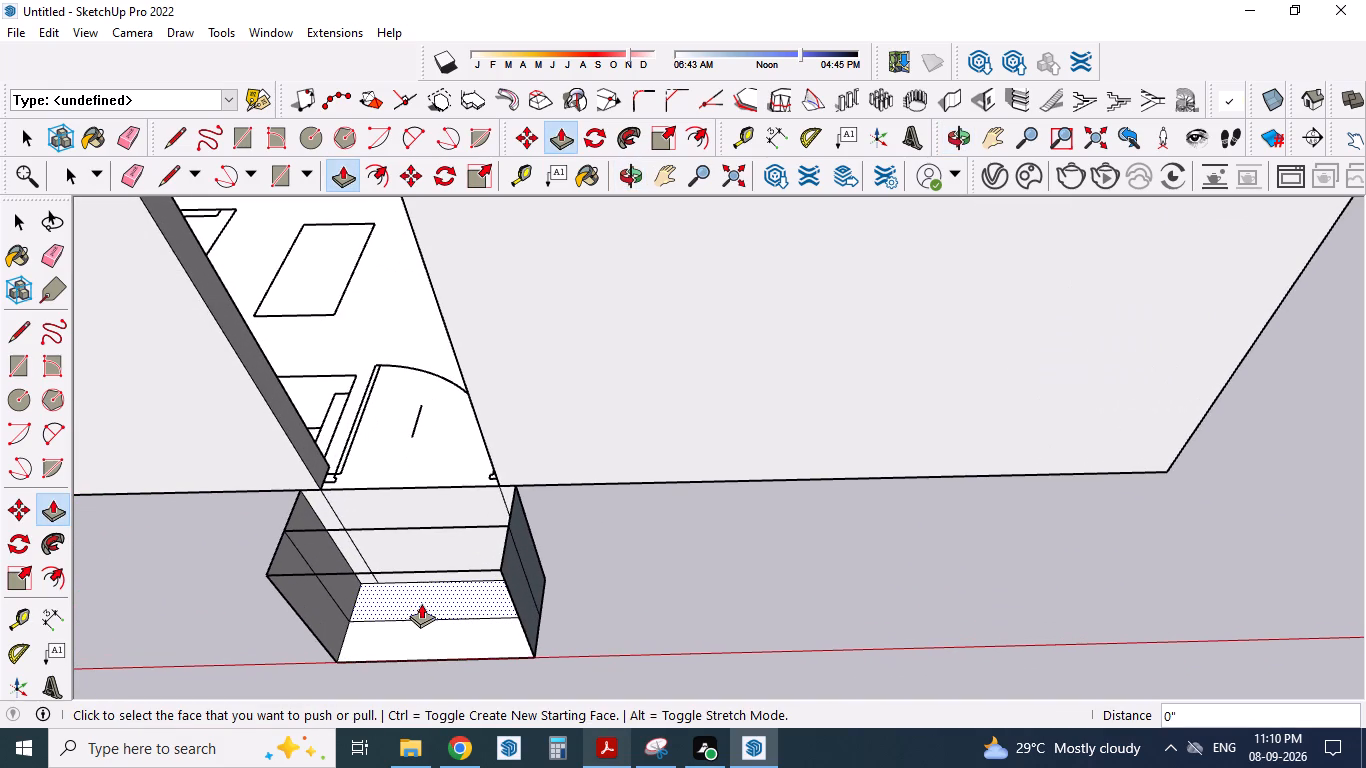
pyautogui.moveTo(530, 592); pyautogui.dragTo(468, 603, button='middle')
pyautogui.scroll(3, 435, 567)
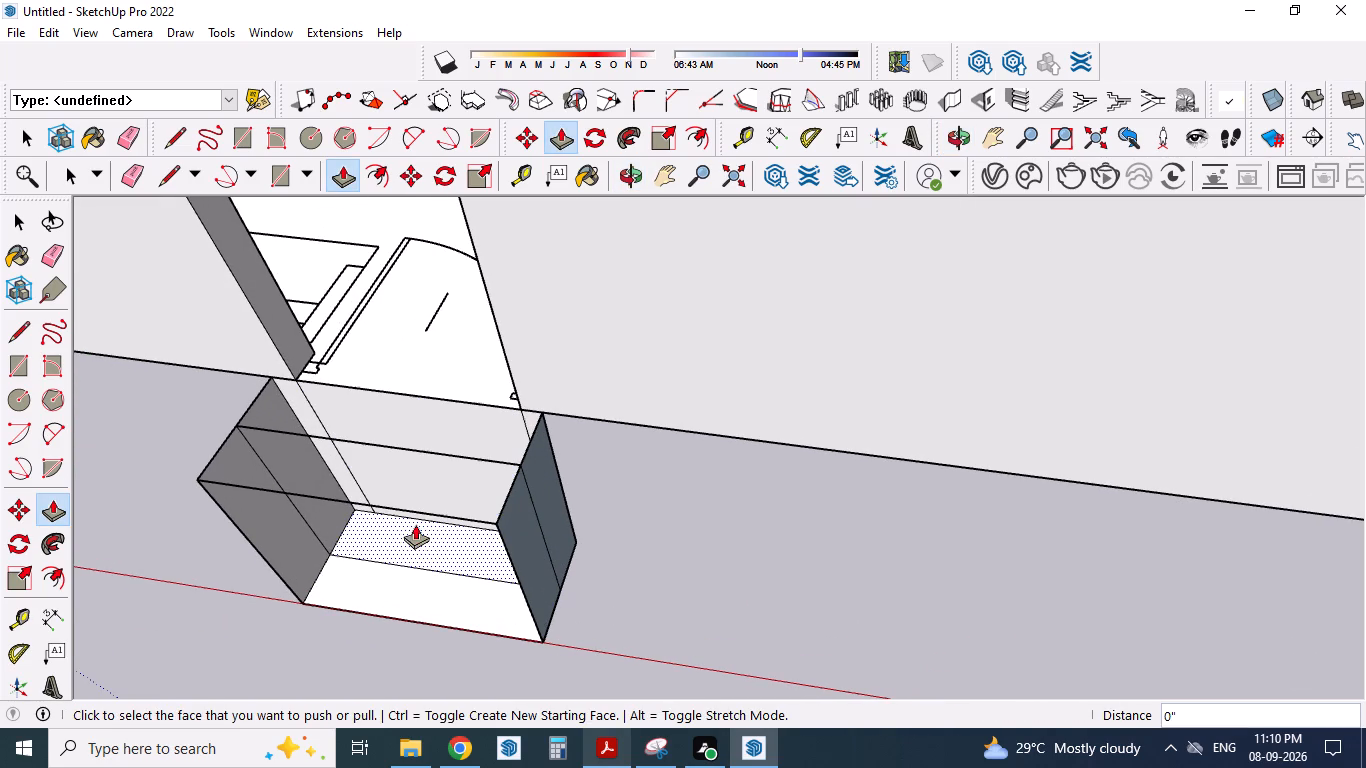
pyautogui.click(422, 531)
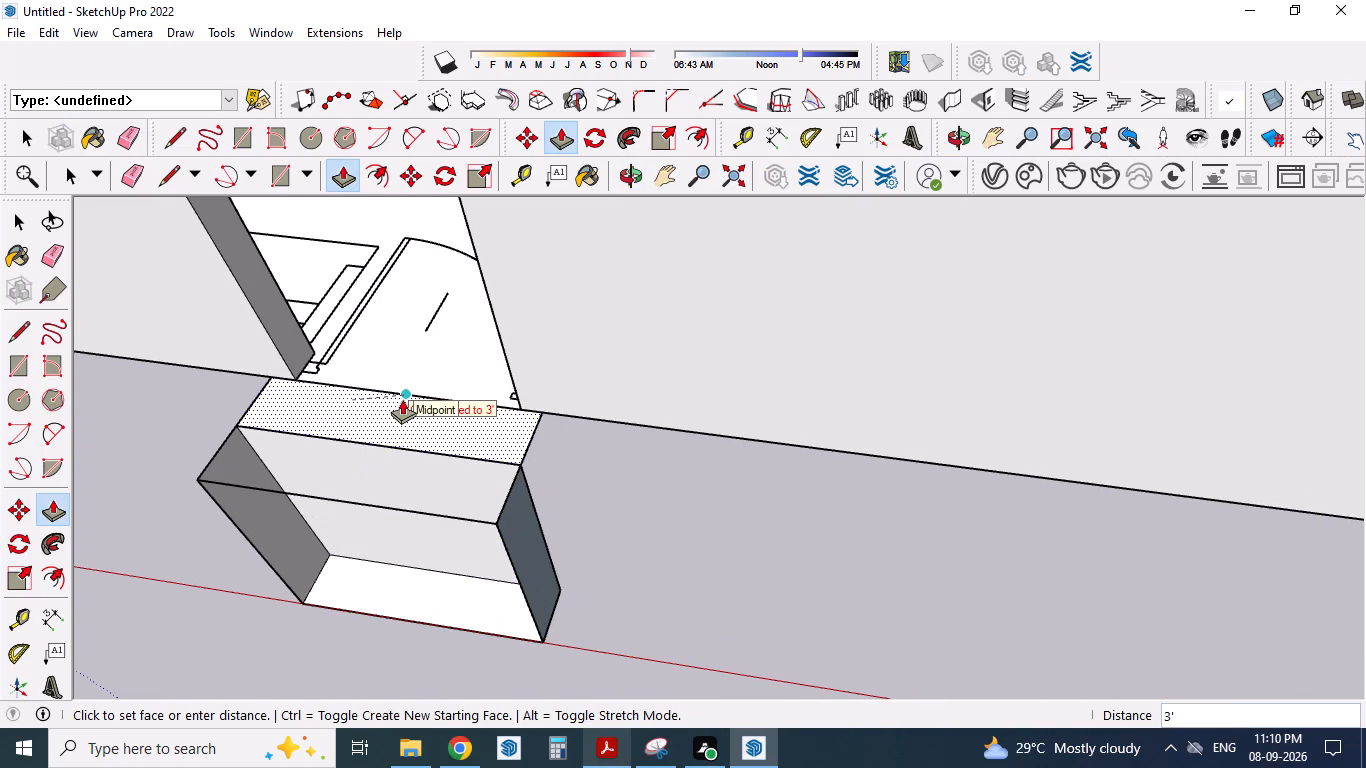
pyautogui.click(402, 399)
# Pull the outer entrance step face up 1' from ground level.
pyautogui.click(404, 578)
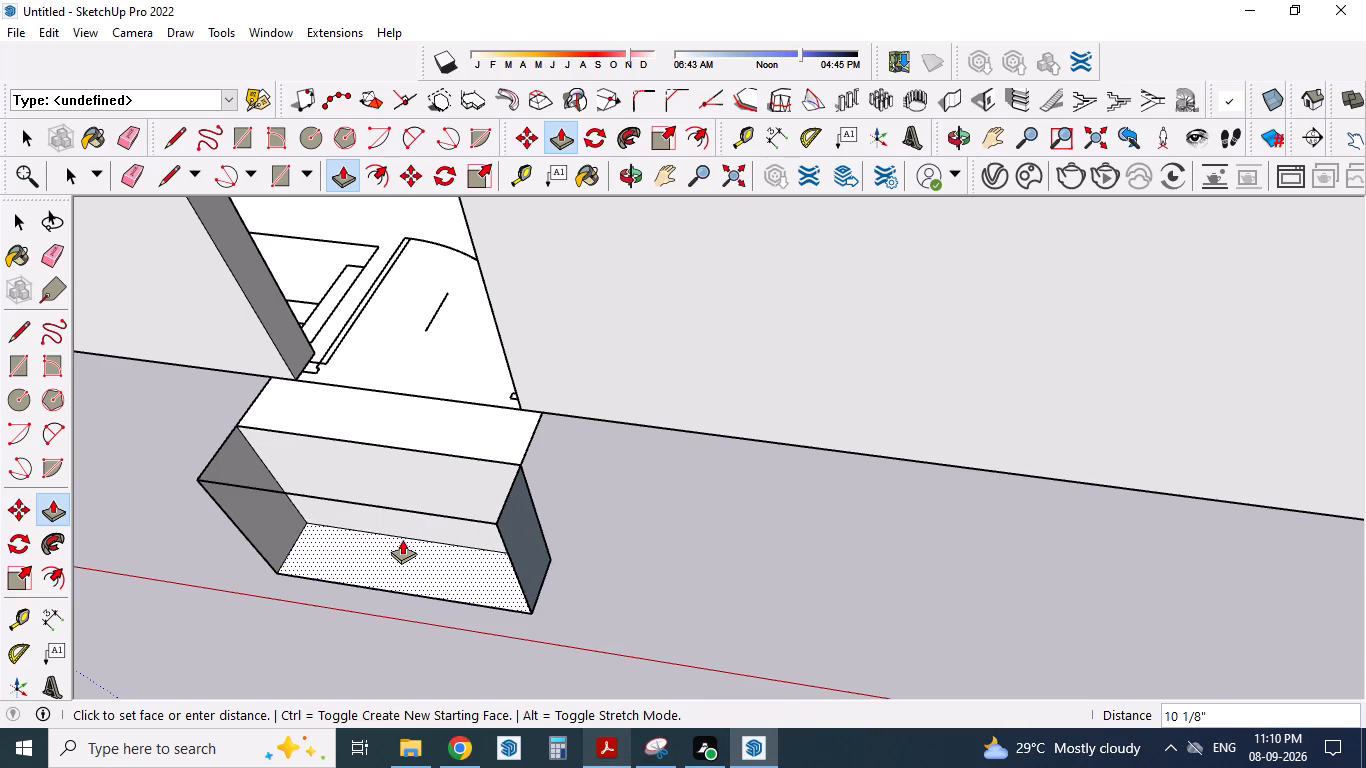
pyautogui.write("1'")
pyautogui.press('Return')
# Raise the outer entrance step face by another 1' with Push/Pull.
pyautogui.scroll(-2, 402, 539)
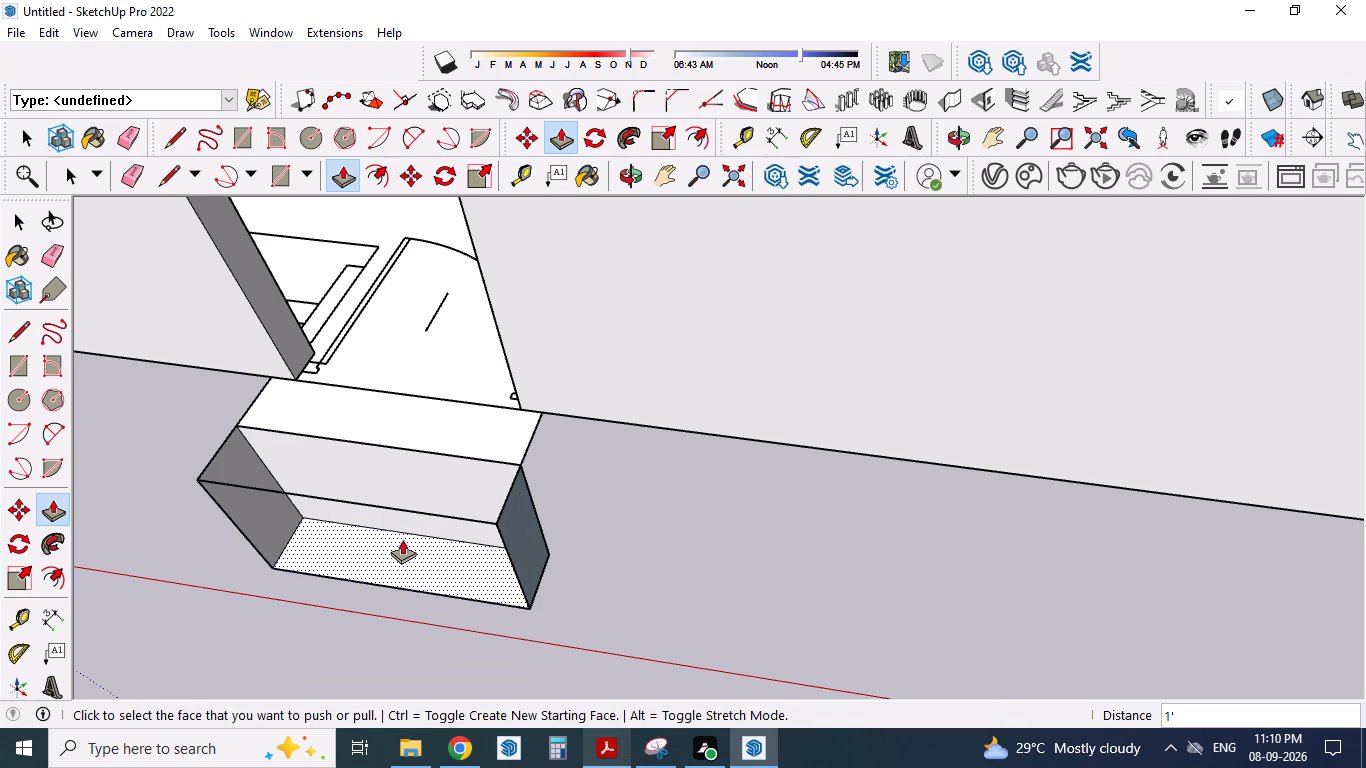
pyautogui.scroll(-1, 402, 539)
pyautogui.moveTo(449, 552); pyautogui.dragTo(561, 544, button='middle')
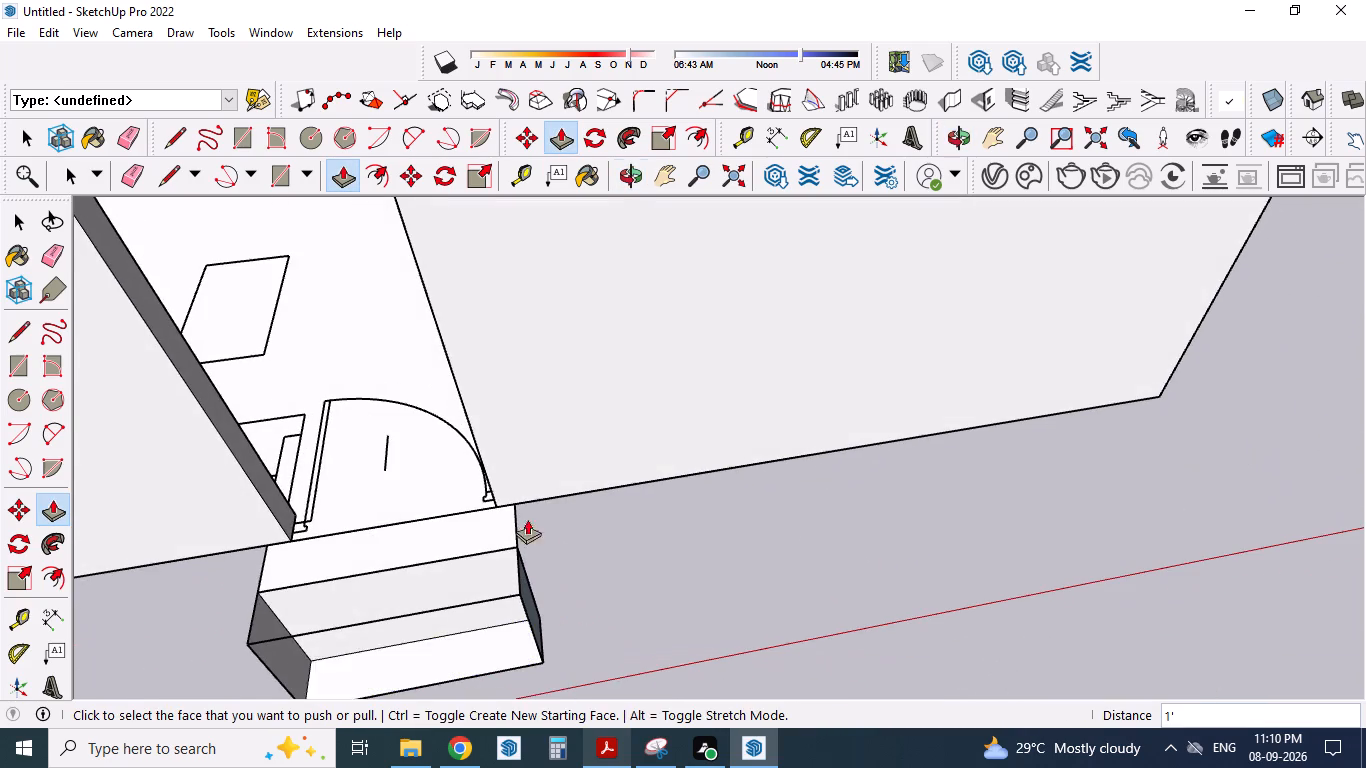
pyautogui.scroll(-3, 490, 486)
pyautogui.click(431, 610)
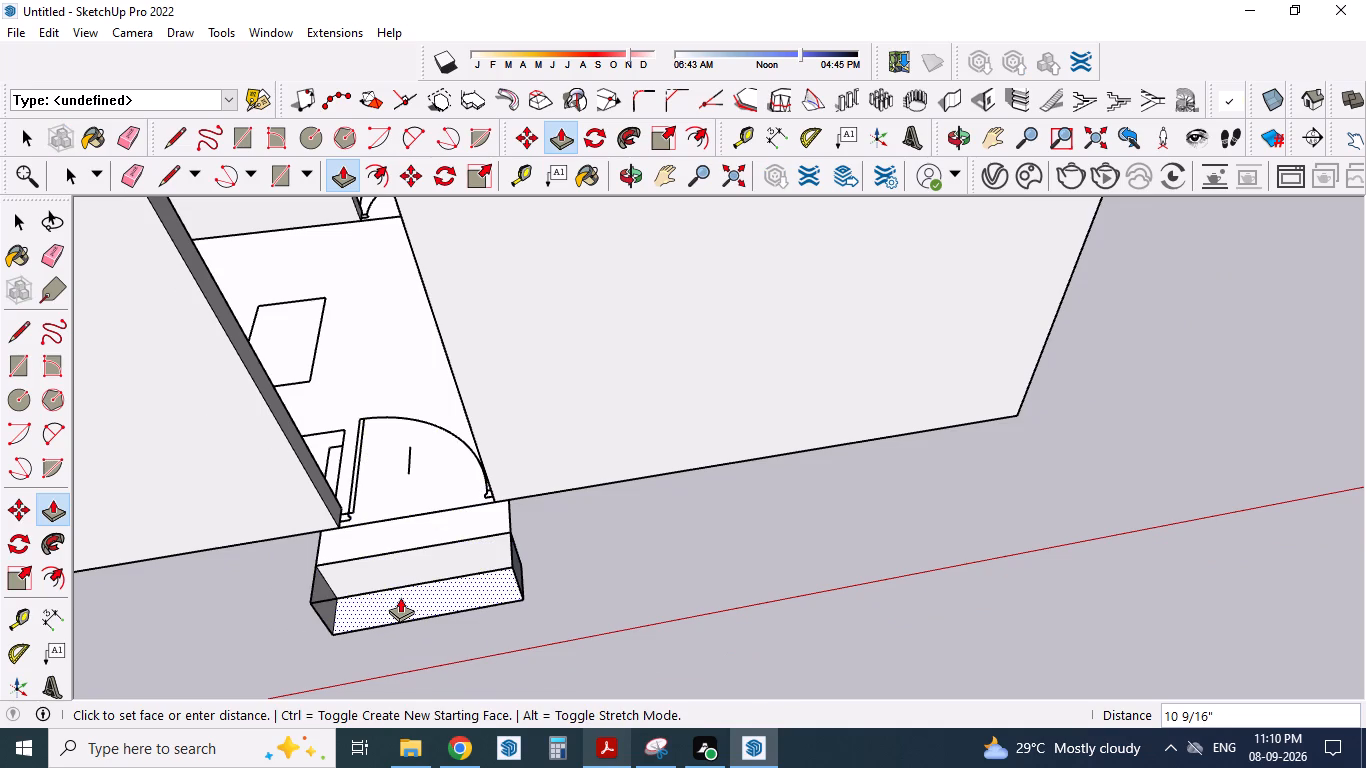
pyautogui.write("1'")
pyautogui.press('Return')
pyautogui.scroll(-1, 402, 575)
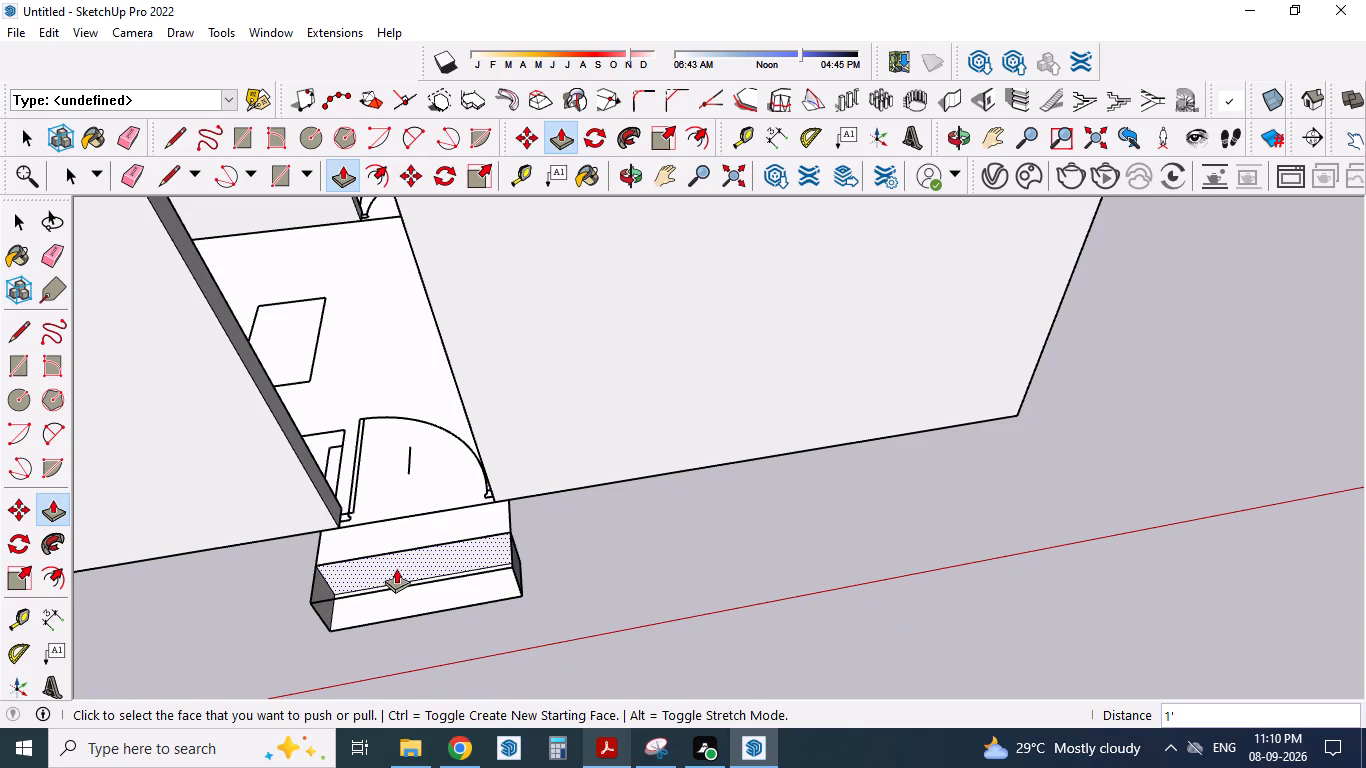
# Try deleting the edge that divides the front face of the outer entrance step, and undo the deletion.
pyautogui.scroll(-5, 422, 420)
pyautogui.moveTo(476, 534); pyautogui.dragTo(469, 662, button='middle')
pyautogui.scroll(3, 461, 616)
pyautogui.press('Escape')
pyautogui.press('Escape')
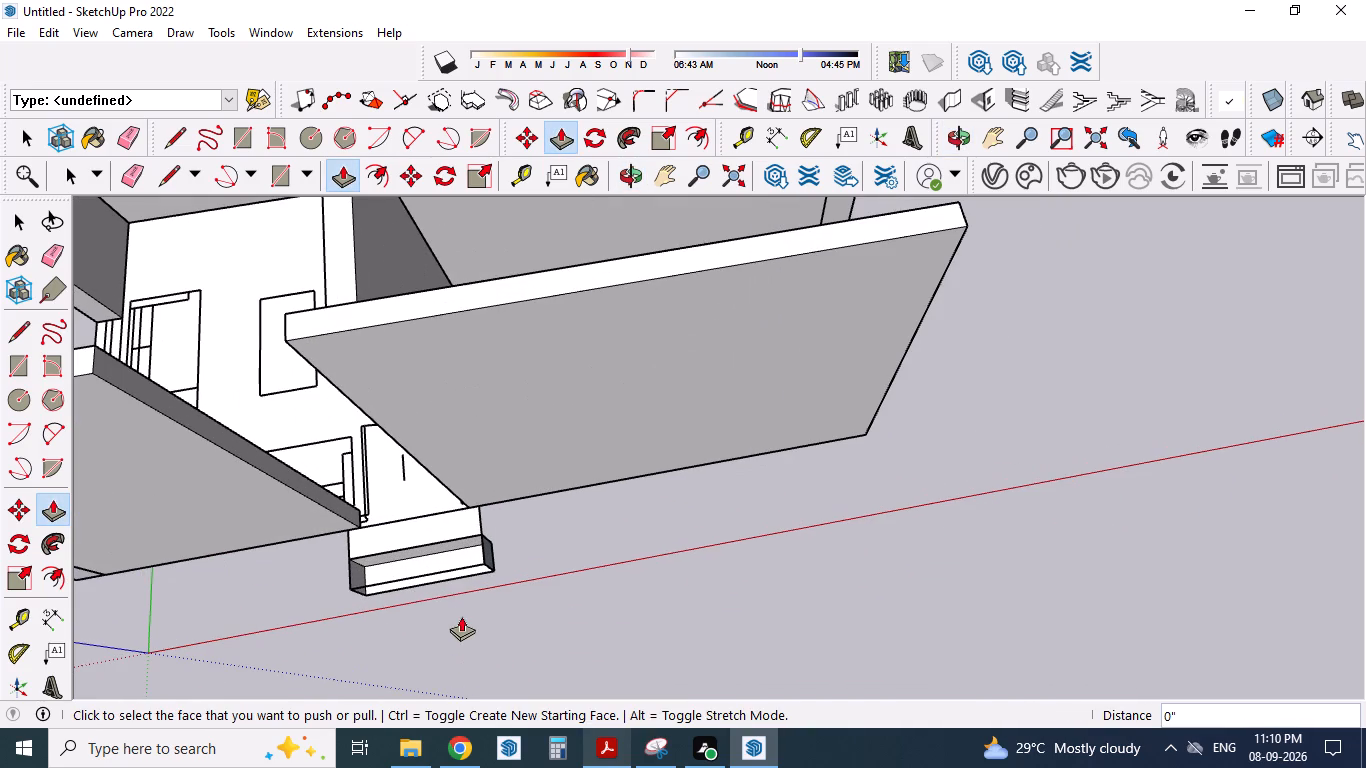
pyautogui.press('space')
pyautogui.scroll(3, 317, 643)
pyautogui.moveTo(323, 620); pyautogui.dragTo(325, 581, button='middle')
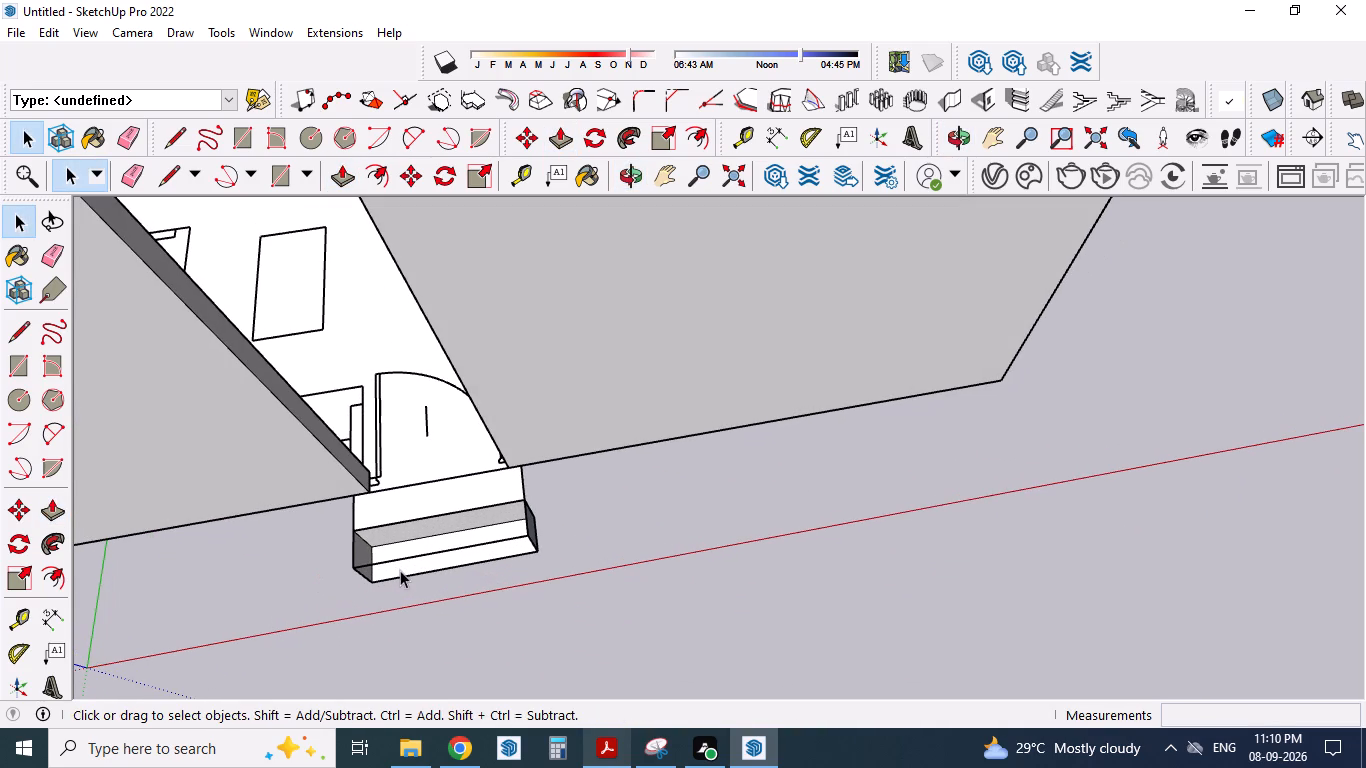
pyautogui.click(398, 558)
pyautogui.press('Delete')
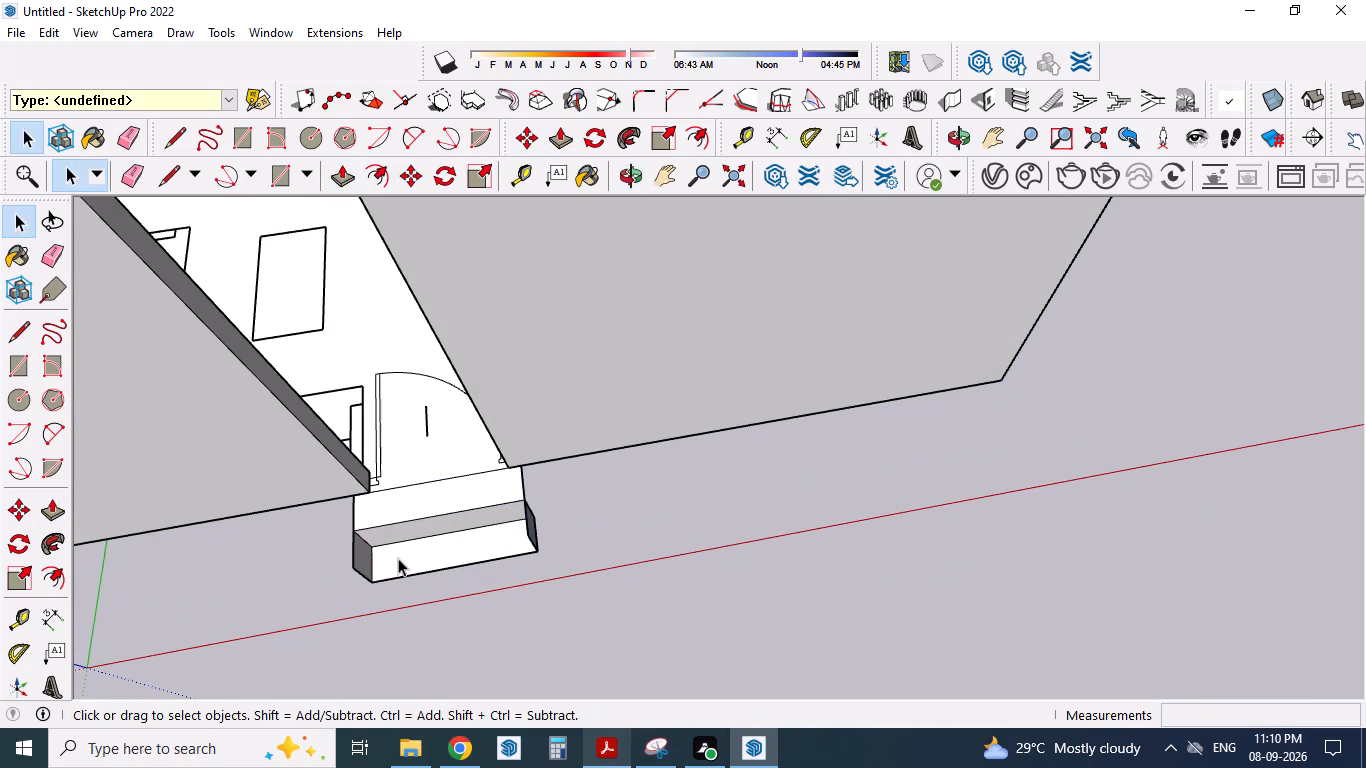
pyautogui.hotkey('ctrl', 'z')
# Undo the entrance step push/pull edits and the raising of the house, back to flat steps at ground level.
pyautogui.scroll(-3, 553, 580)
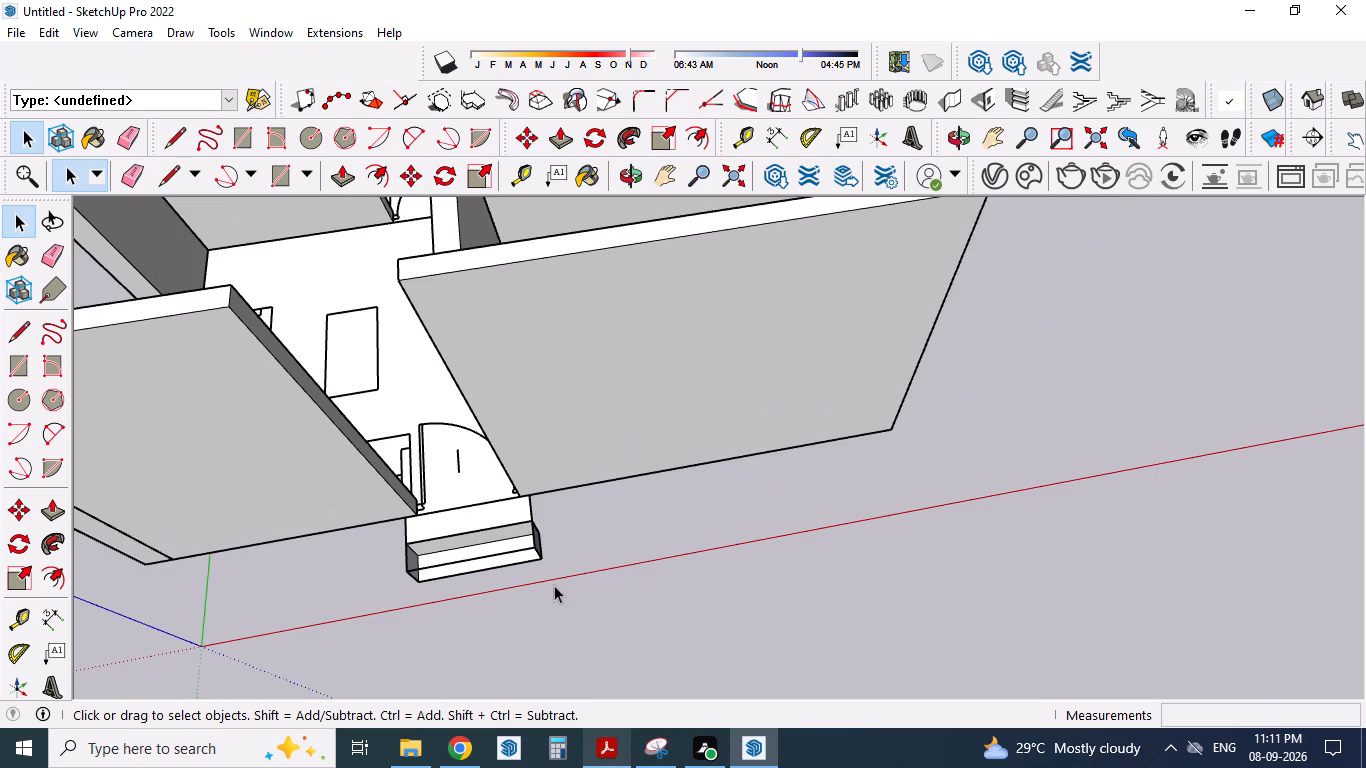
pyautogui.hotkey('ctrl', 'z')
pyautogui.moveTo(551, 599); pyautogui.dragTo(495, 393, button='middle')
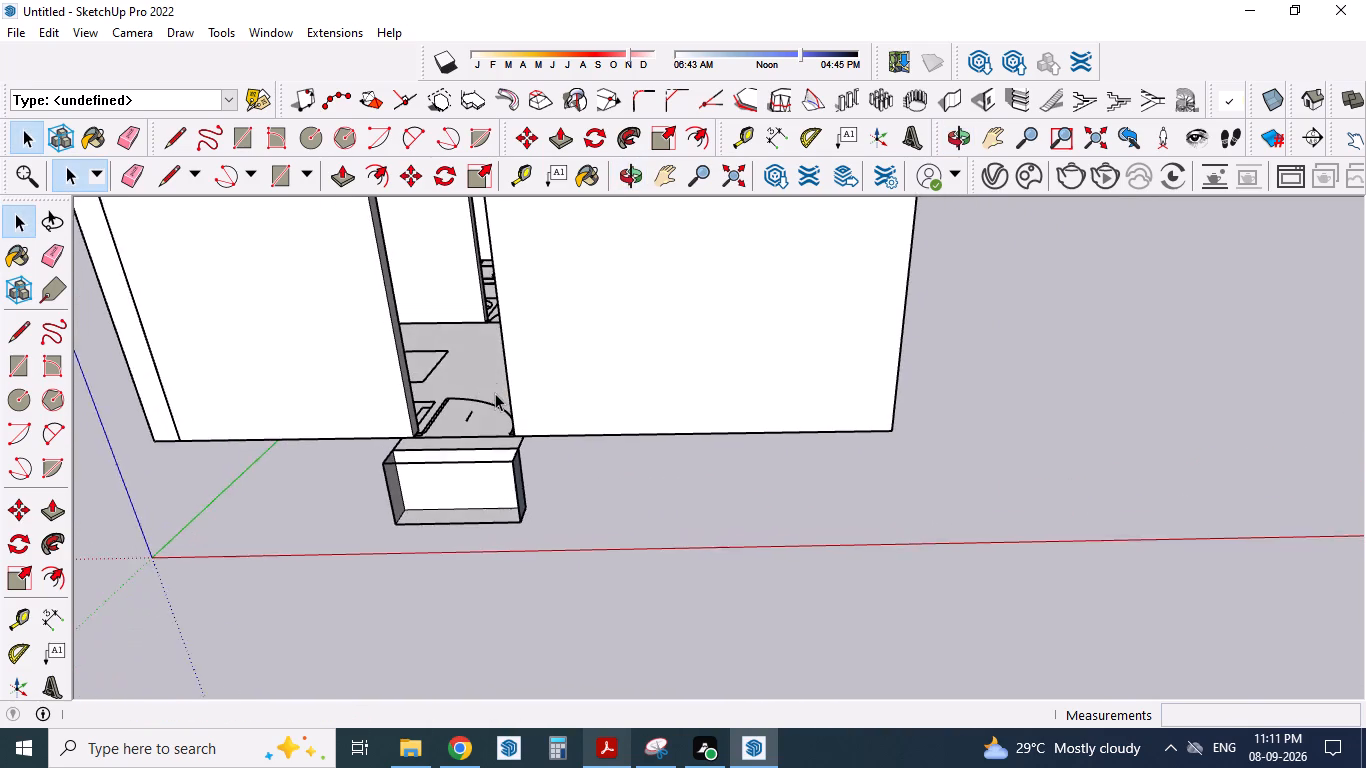
pyautogui.scroll(-1, 495, 393)
pyautogui.press('Escape')
pyautogui.press('Escape')
pyautogui.scroll(-8, 552, 531)
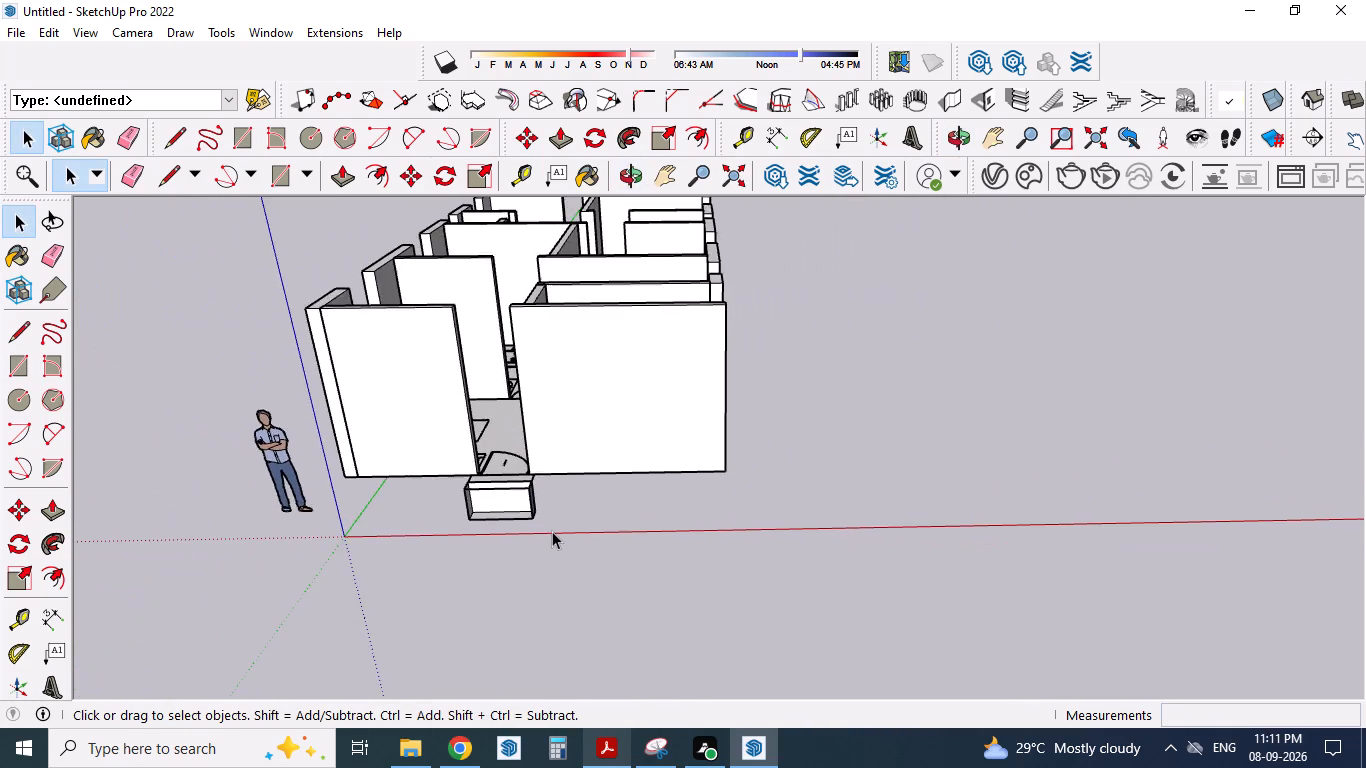
pyautogui.scroll(-2, 552, 531)
pyautogui.press('Escape')
pyautogui.press('Escape')
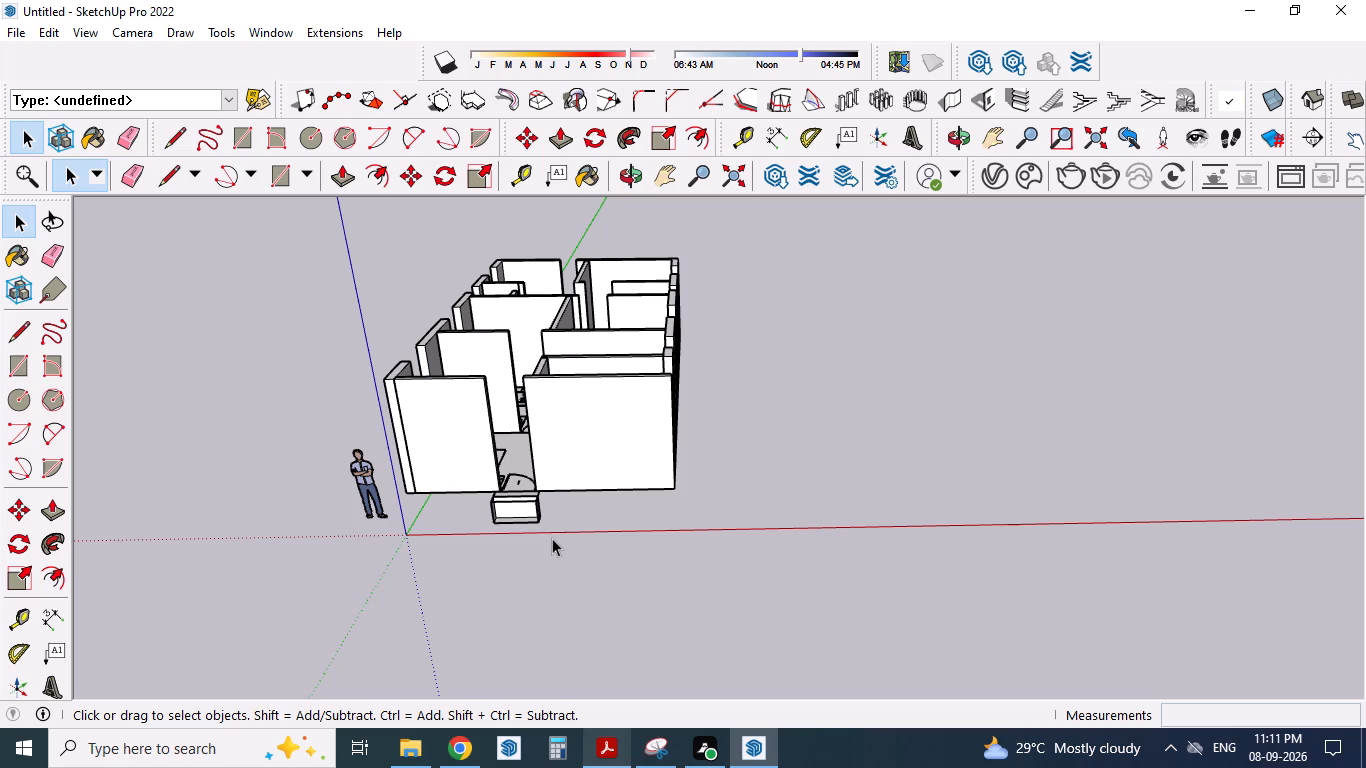
pyautogui.hotkey('ctrl', 'z')
pyautogui.hotkey('ctrl', 'z')
pyautogui.hotkey('ctrl', 'z')
pyautogui.hotkey('ctrl', 'z')
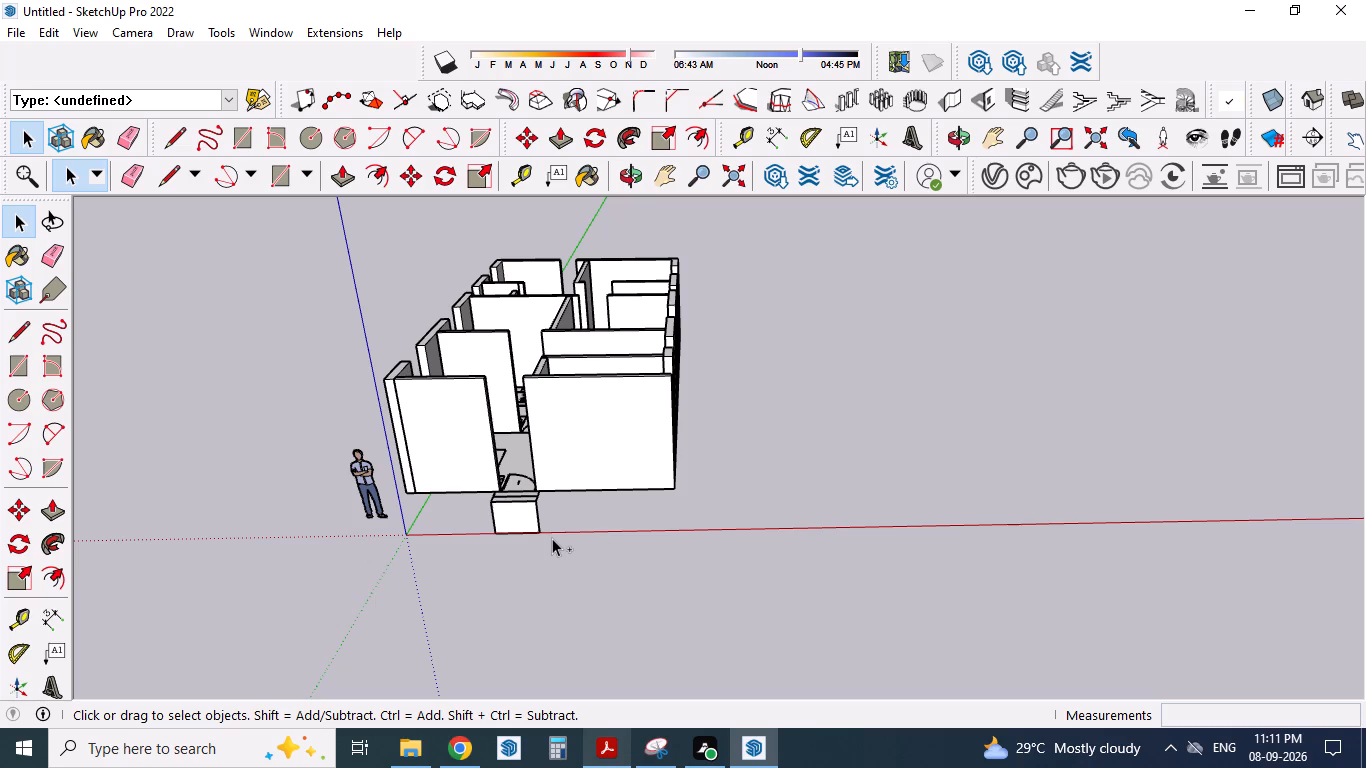
pyautogui.hotkey('ctrl', 'z')
pyautogui.hotkey('ctrl', 'z')
pyautogui.hotkey('ctrl', 'z')
pyautogui.hotkey('ctrl', 'z')
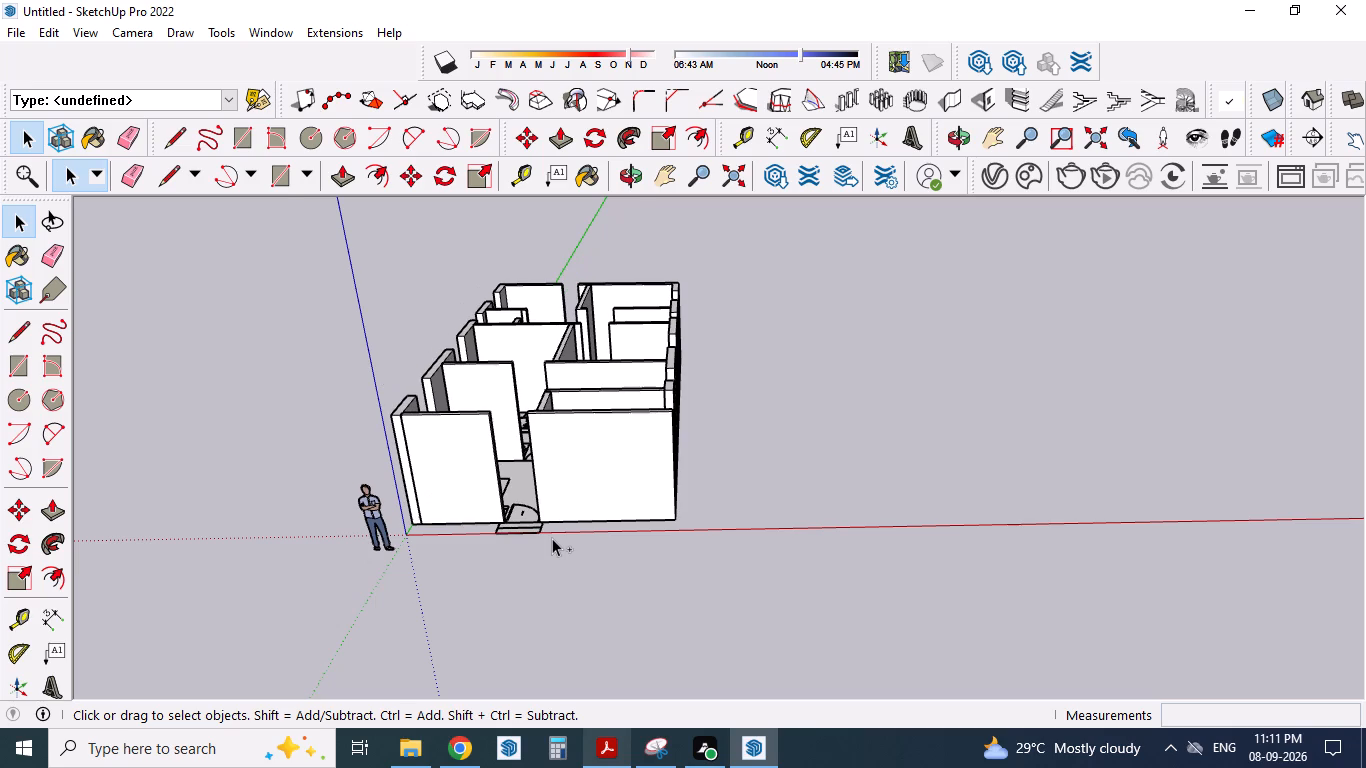
# Delete the short stray lines inside the entrance door swing, including those within the floor plan group.
pyautogui.scroll(3, 552, 538)
pyautogui.scroll(-1, 552, 538)
pyautogui.moveTo(552, 538); pyautogui.dragTo(571, 648, button='middle')
pyautogui.scroll(-1, 564, 623)
pyautogui.scroll(8, 506, 613)
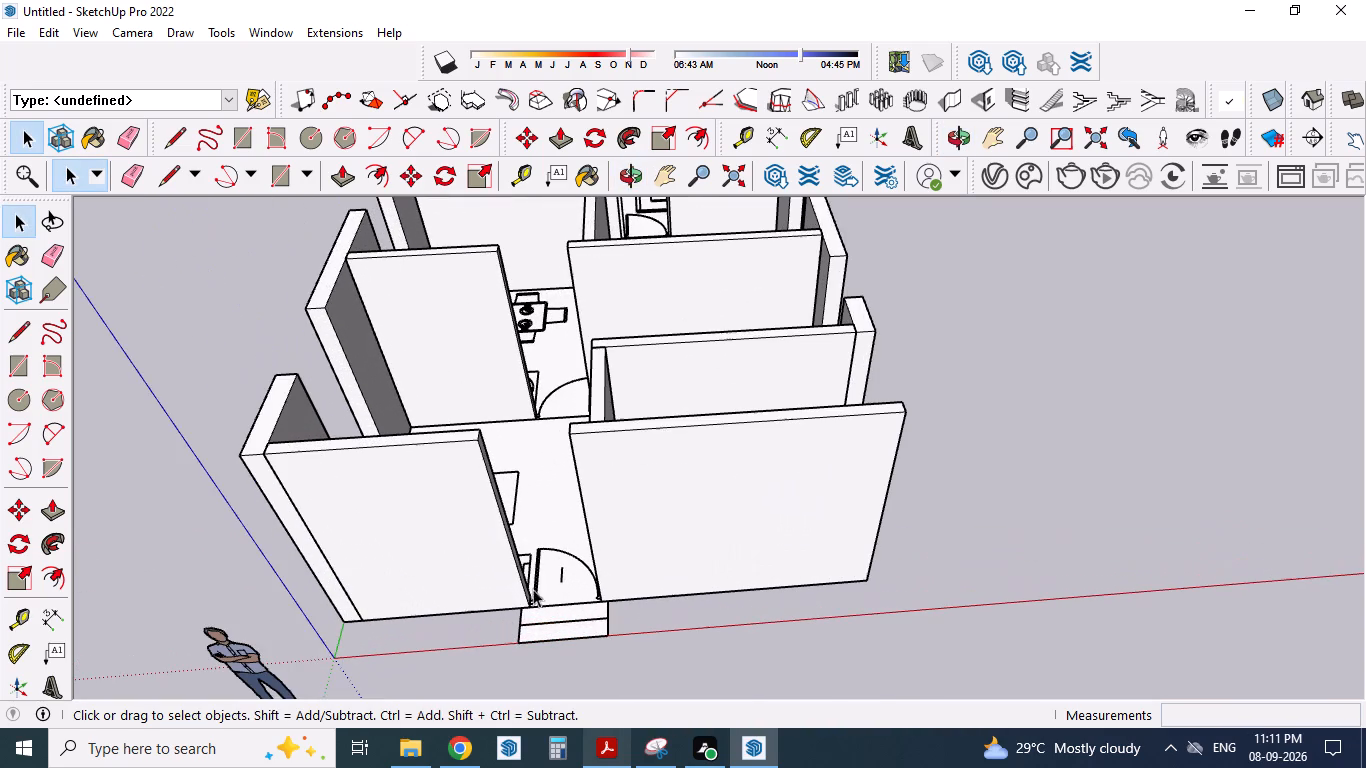
pyautogui.click(565, 572)
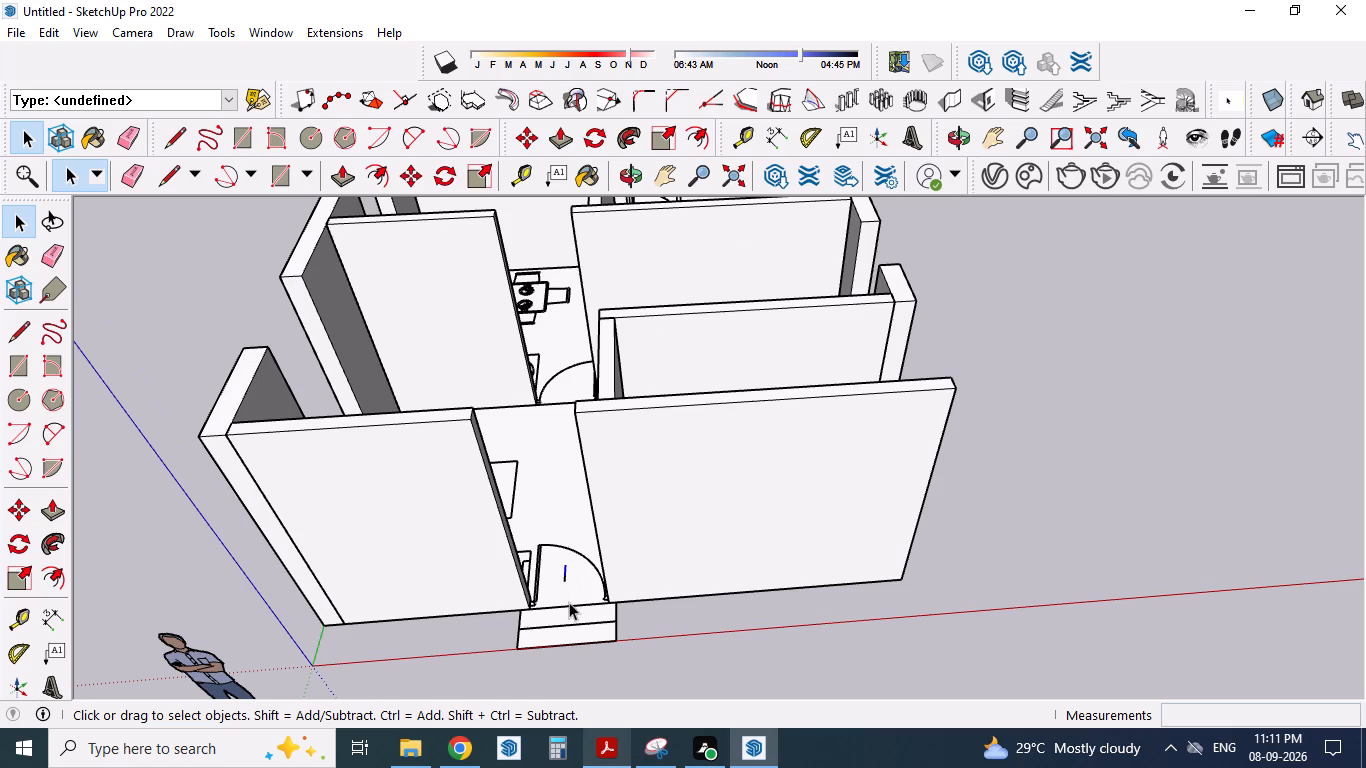
pyautogui.press('Delete')
pyautogui.click(566, 566)
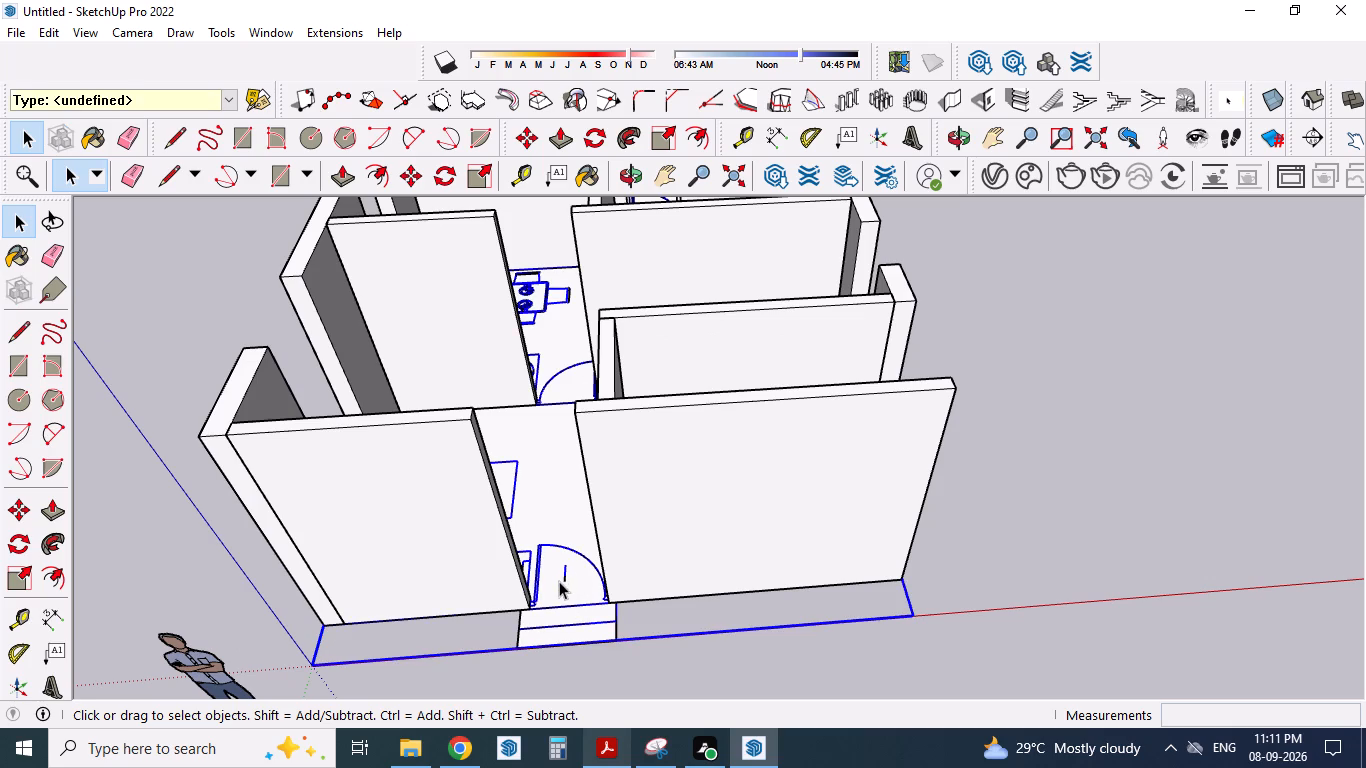
pyautogui.tripleClick(566, 577)
pyautogui.click(566, 577)
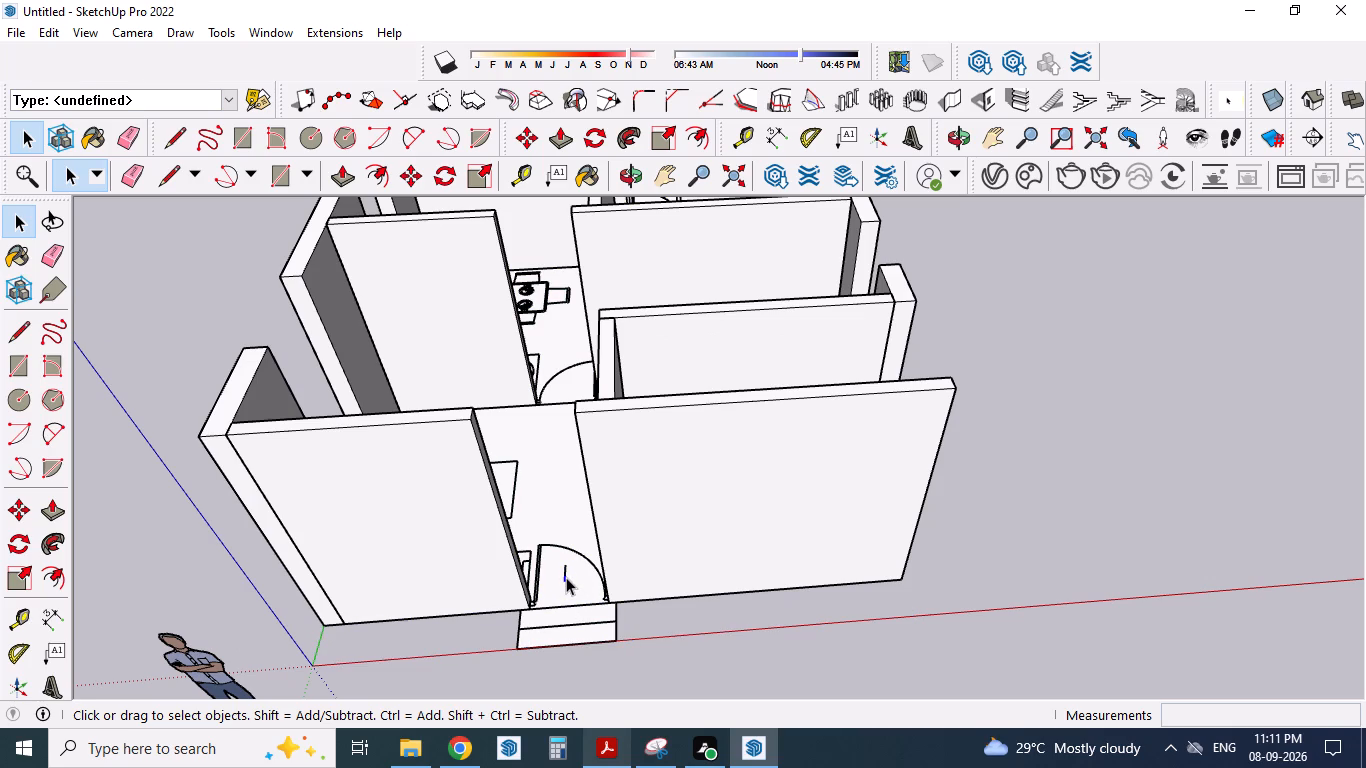
pyautogui.press('Delete')
pyautogui.doubleClick(566, 573)
pyautogui.click(566, 573)
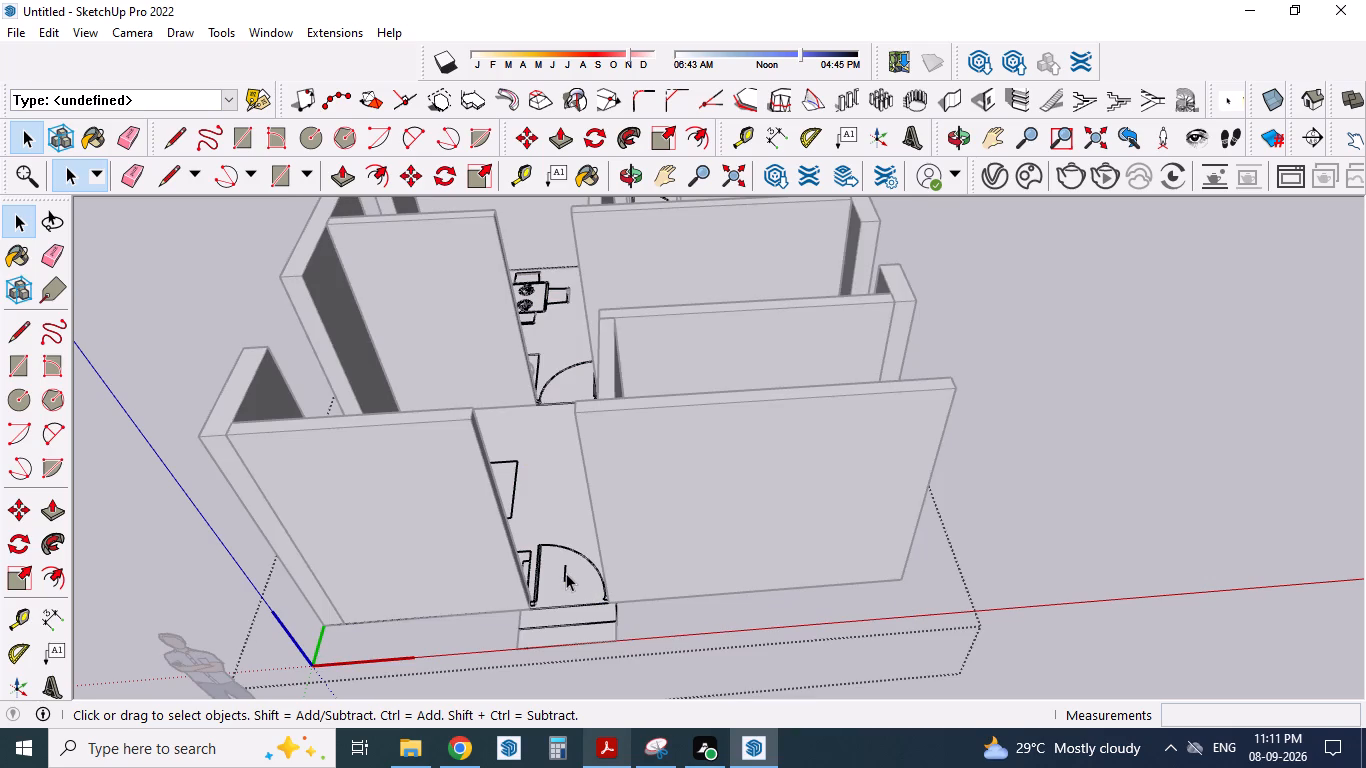
pyautogui.click(566, 572)
pyautogui.press('Delete')
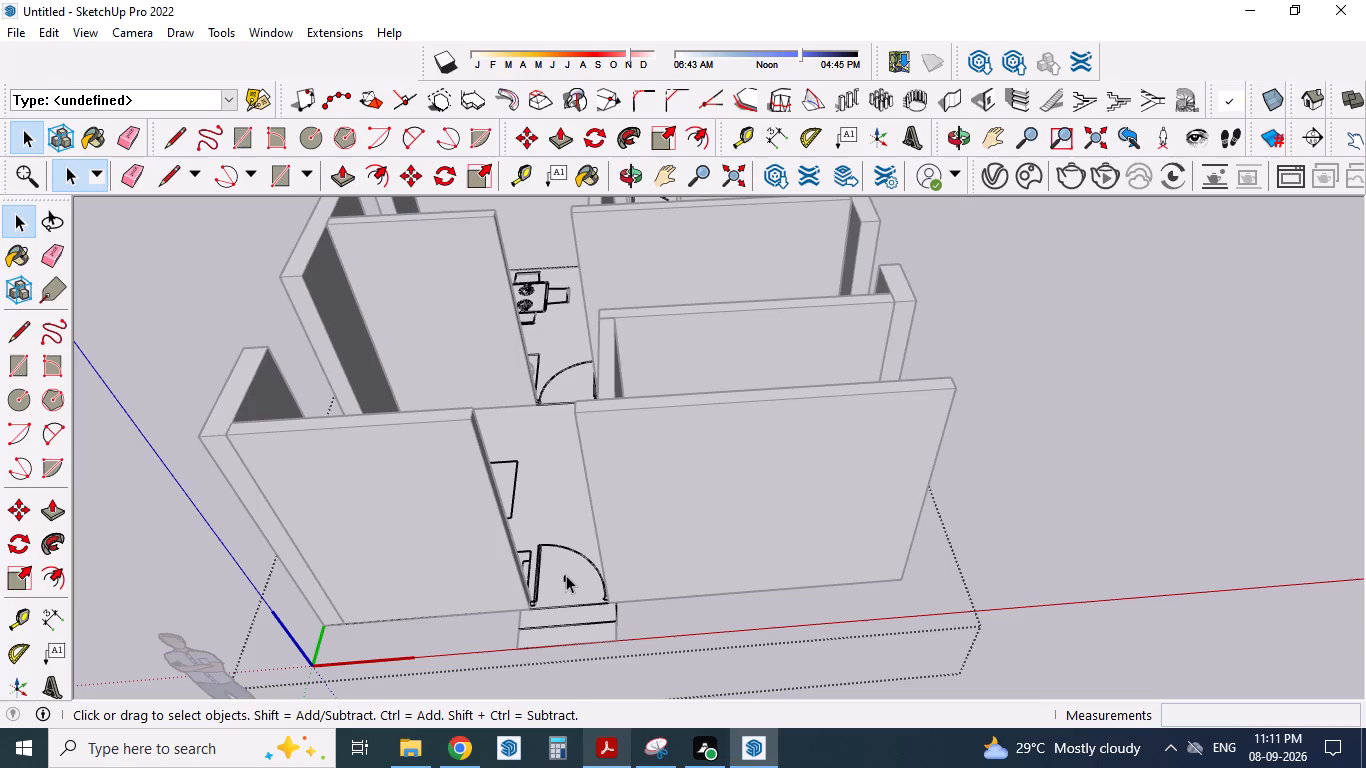
pyautogui.click(566, 577)
pyautogui.press('Delete')
pyautogui.scroll(-5, 577, 588)
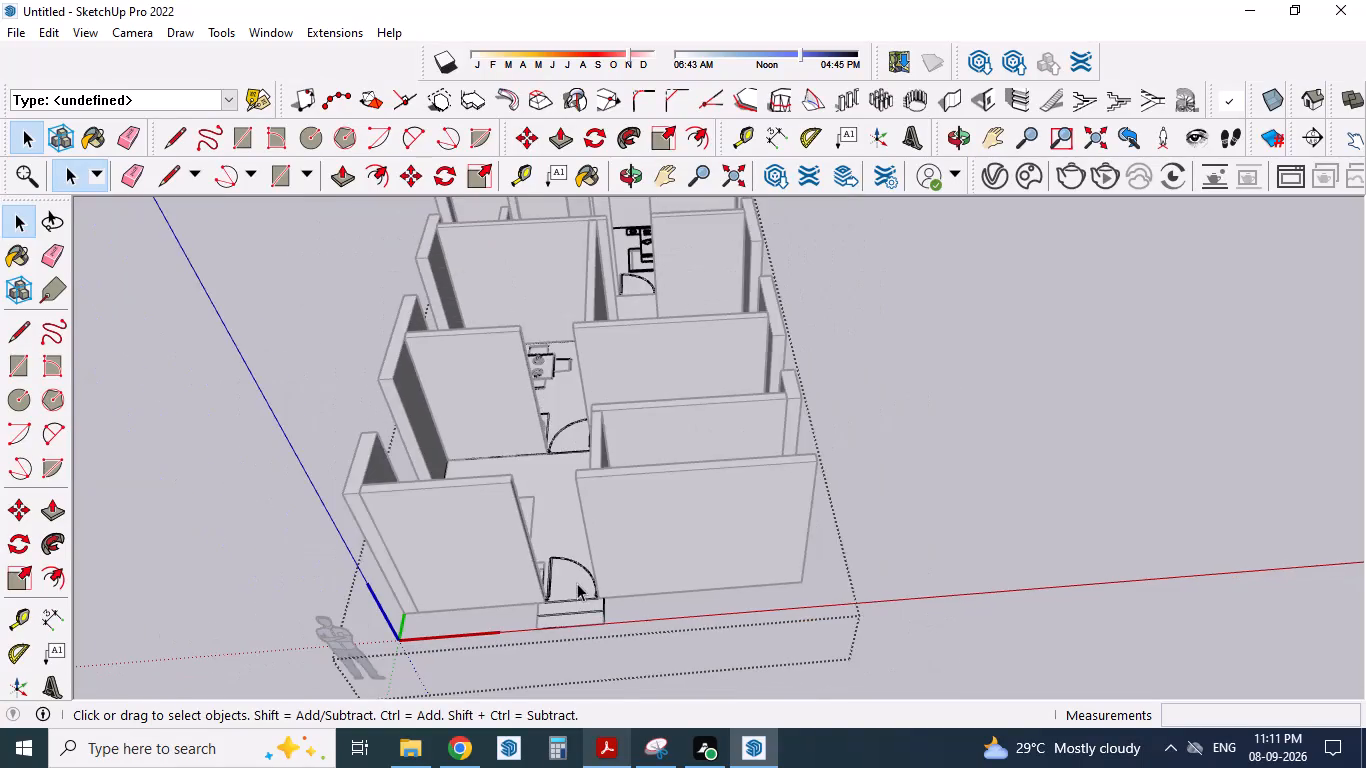
pyautogui.scroll(-2, 577, 583)
pyautogui.doubleClick(931, 609)
pyautogui.click(937, 629)
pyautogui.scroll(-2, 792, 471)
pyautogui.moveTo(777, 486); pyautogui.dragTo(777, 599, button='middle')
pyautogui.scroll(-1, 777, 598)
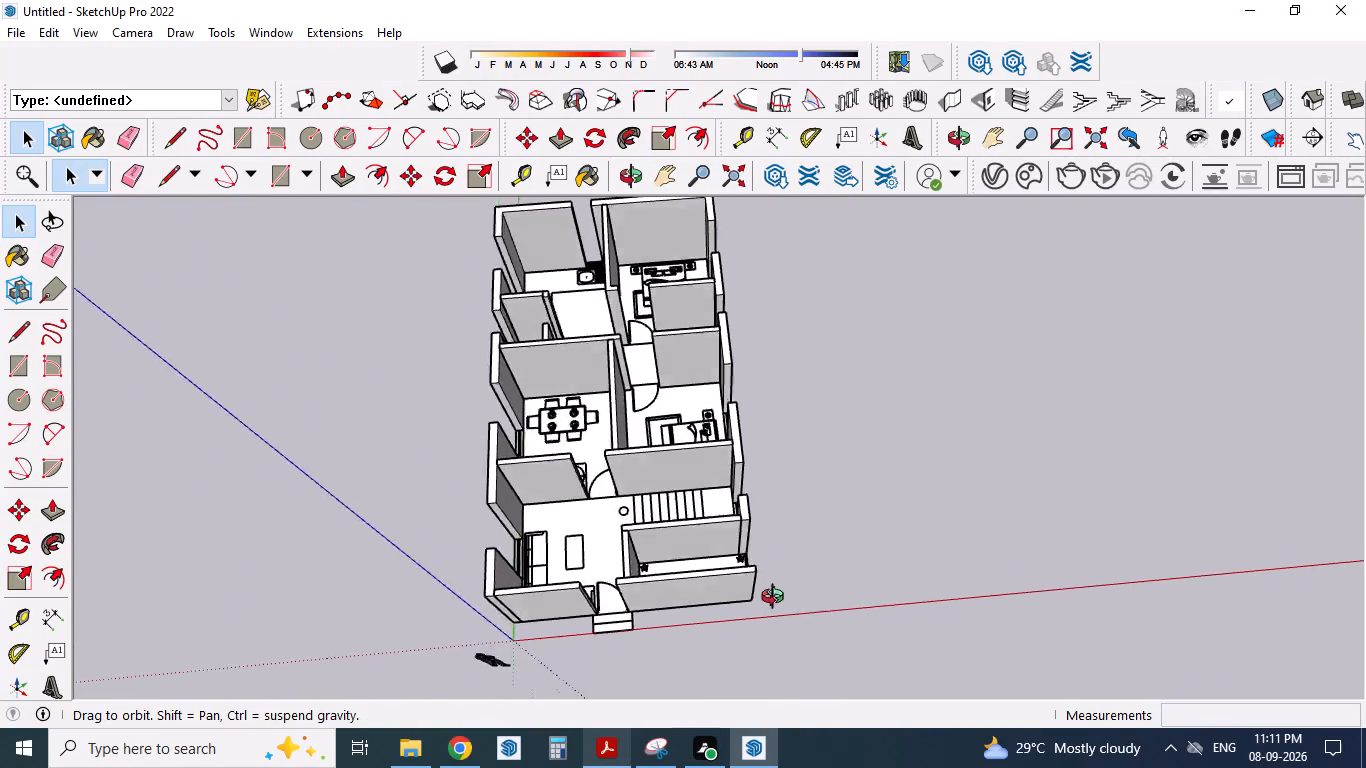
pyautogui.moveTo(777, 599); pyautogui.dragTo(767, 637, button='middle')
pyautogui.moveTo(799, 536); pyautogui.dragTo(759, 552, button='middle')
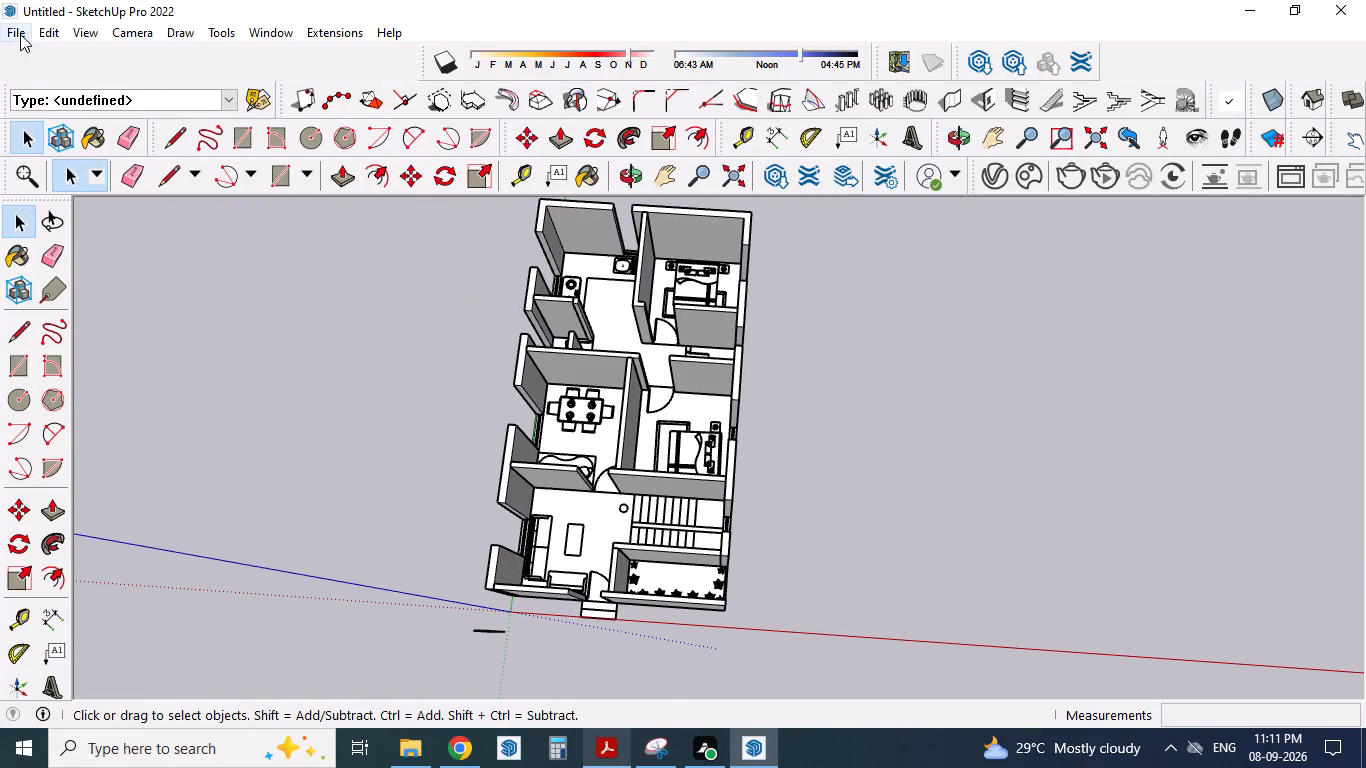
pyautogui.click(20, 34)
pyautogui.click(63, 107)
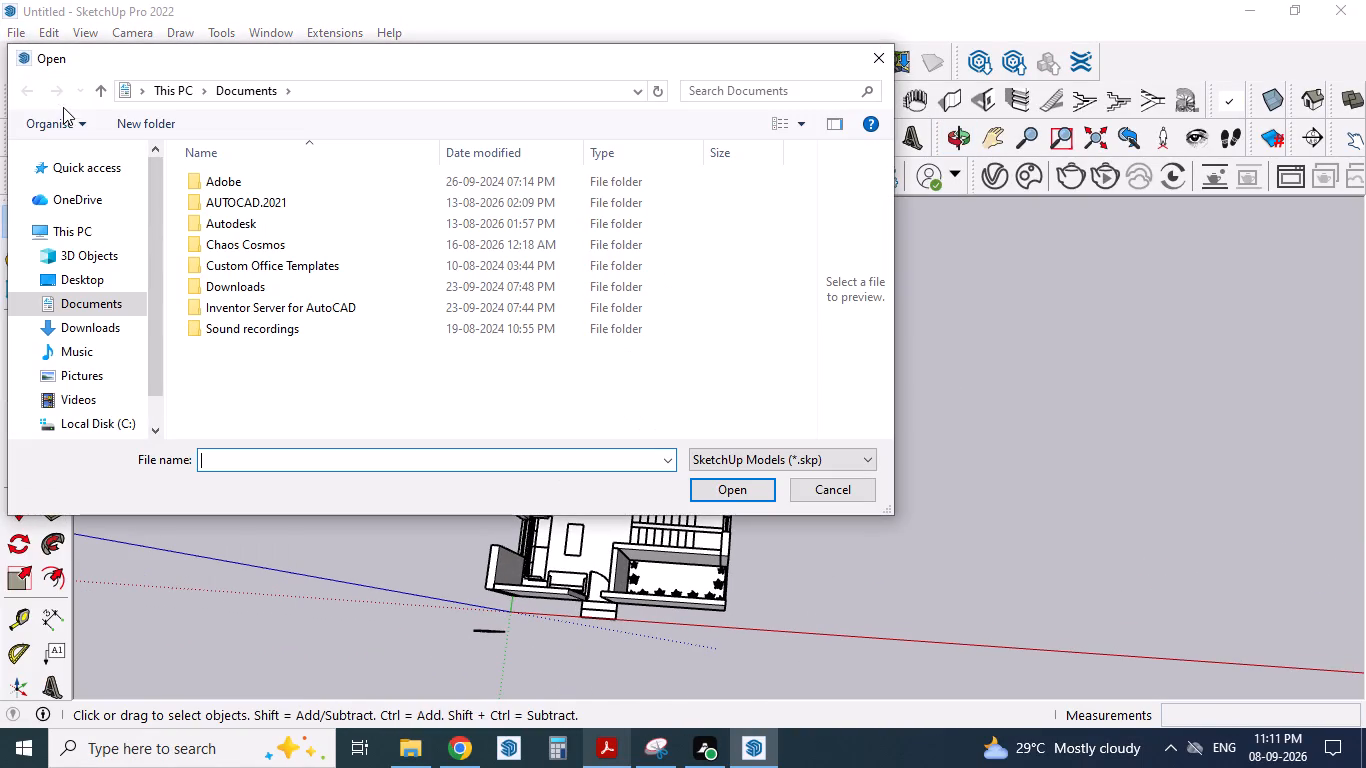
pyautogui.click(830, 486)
# Open the recent model GF_3-9-26 in a second SketchUp window and decline the LibFredo6 download.
pyautogui.click(508, 757)
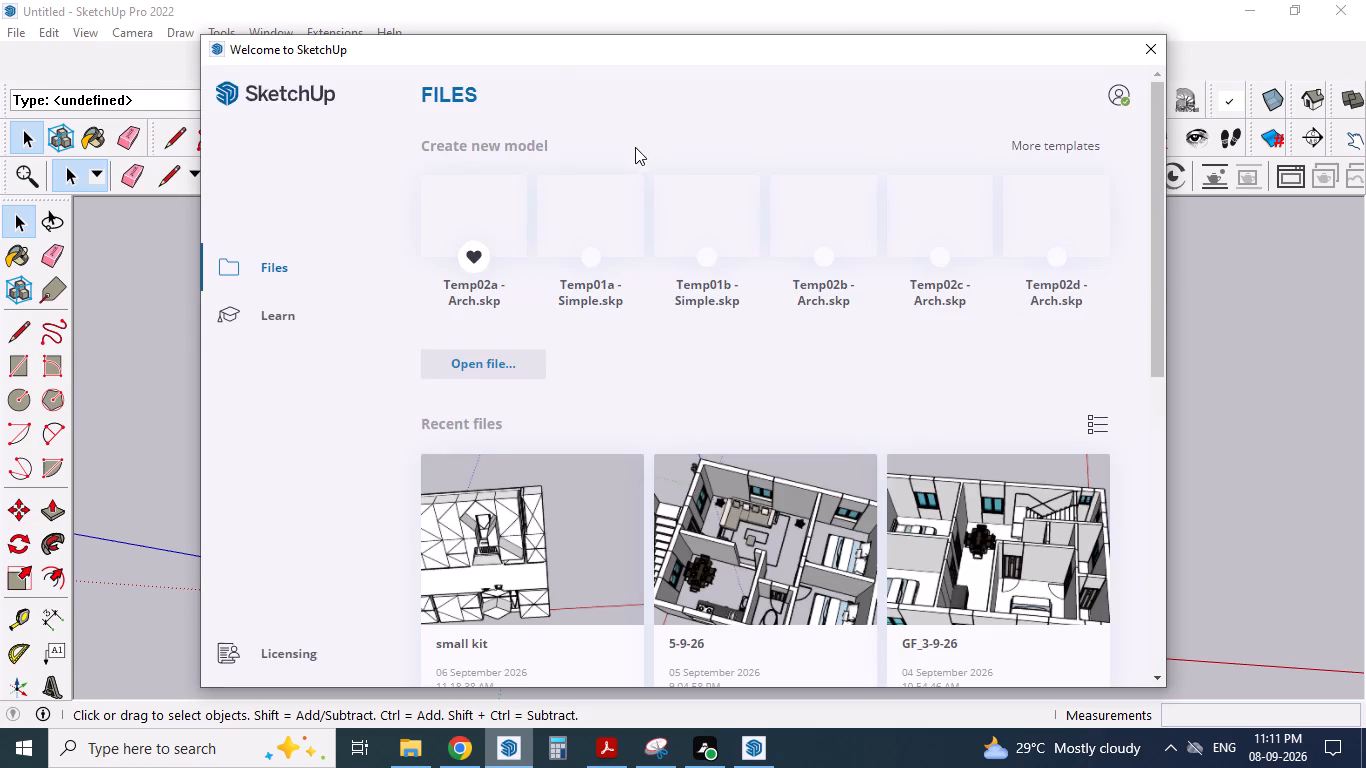
pyautogui.scroll(-4, 670, 399)
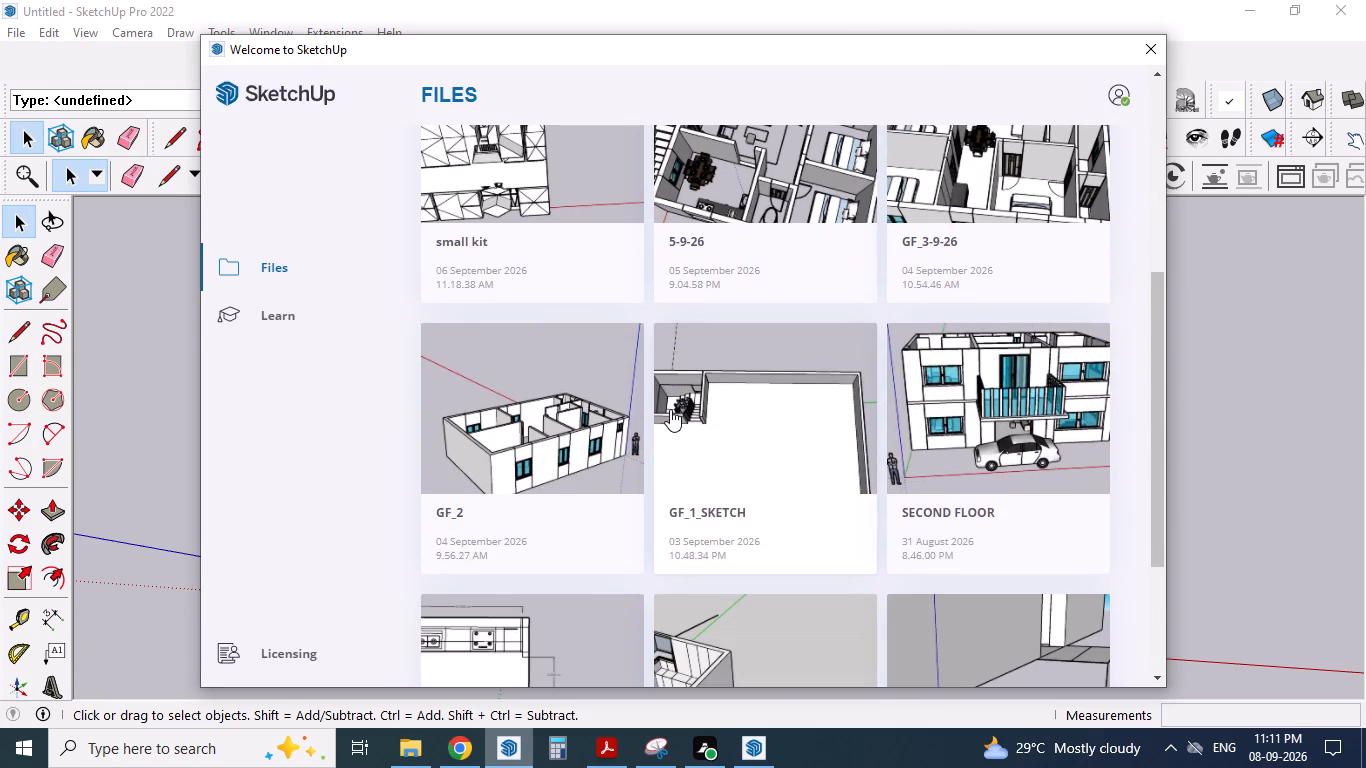
pyautogui.scroll(1, 732, 401)
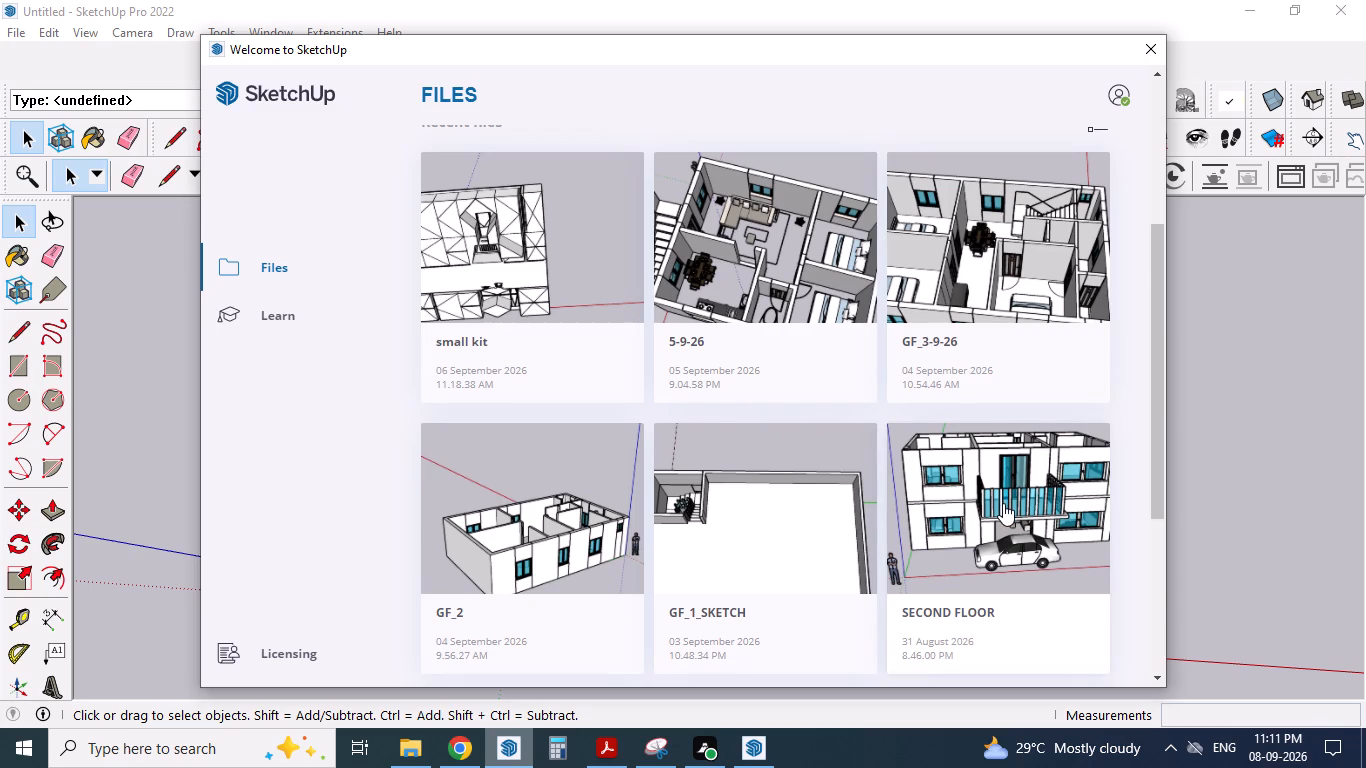
pyautogui.click(997, 286)
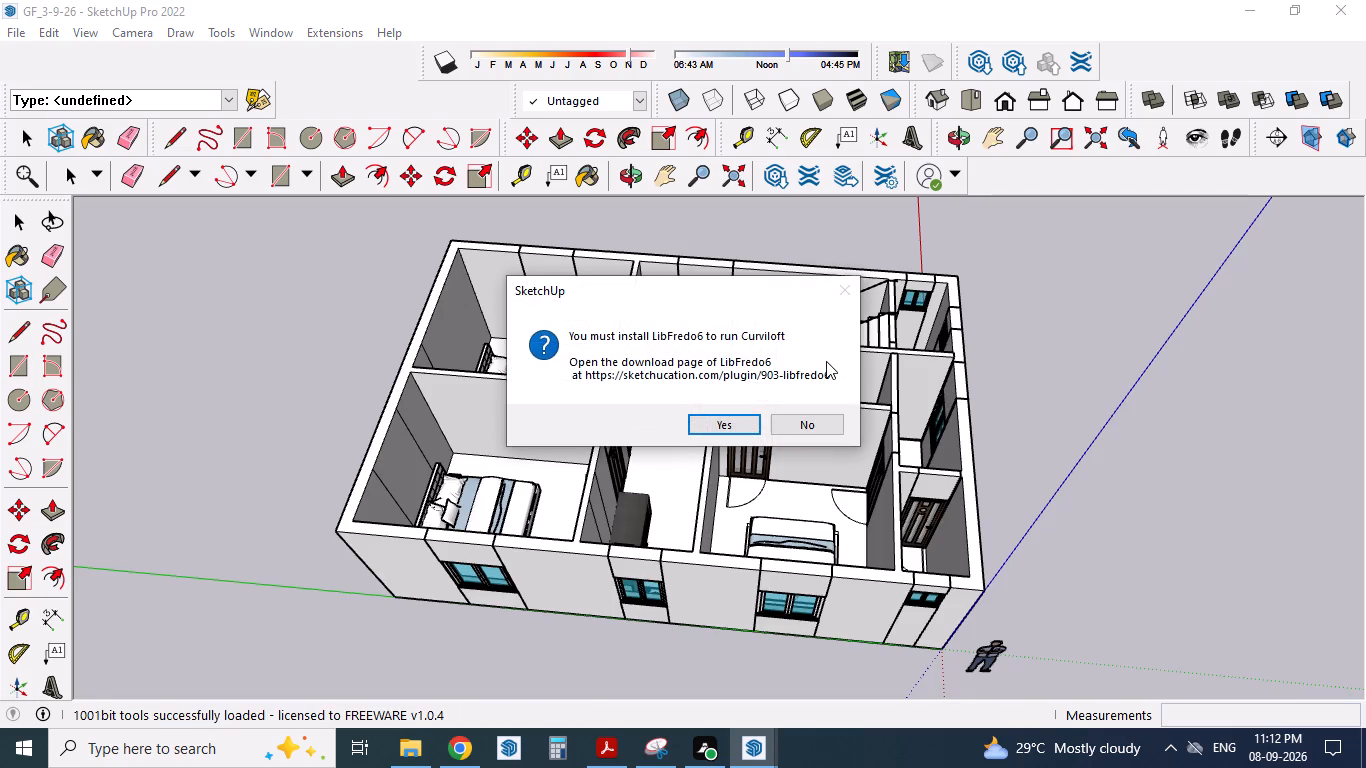
pyautogui.moveTo(800, 408); pyautogui.dragTo(795, 420)
pyautogui.click(791, 432)
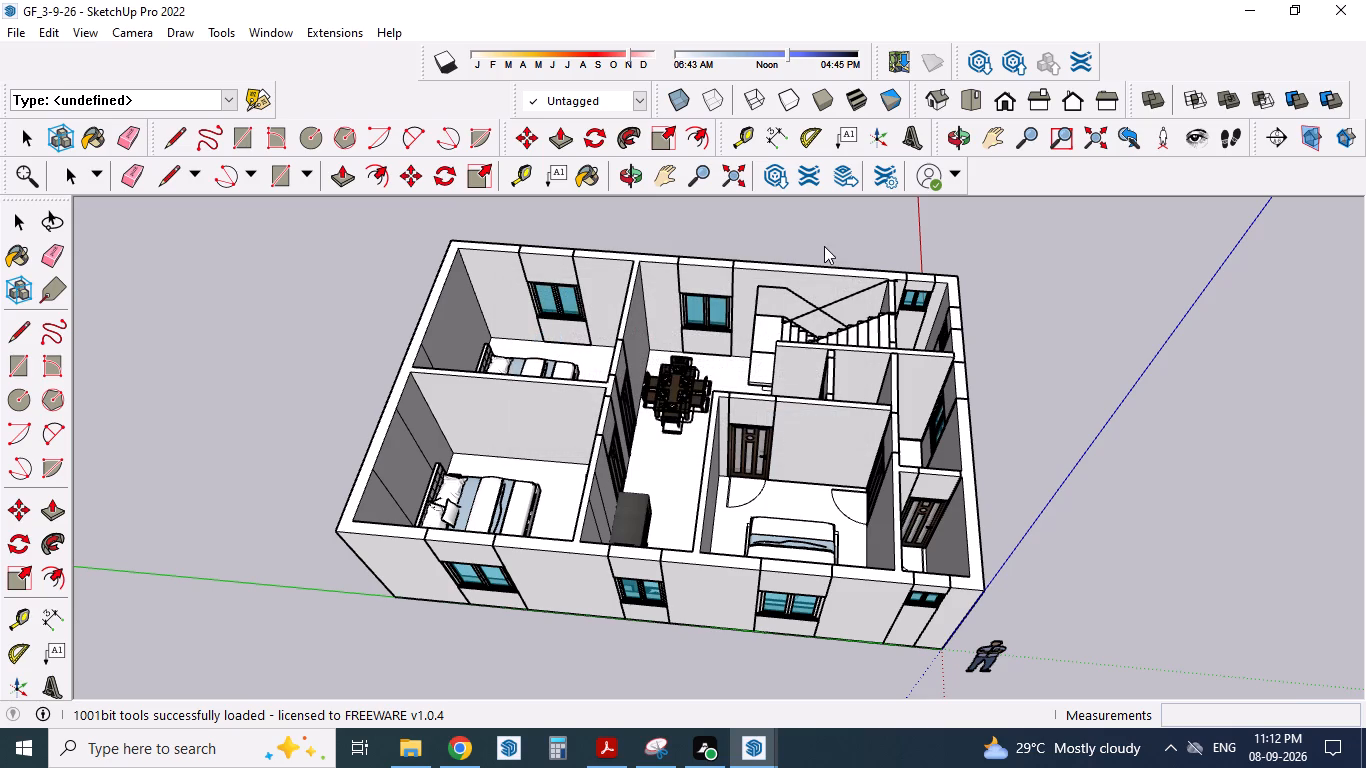
# Copy the wall section with the two-pane window outside the bedroom next to the small corner room in GF_3-9-26.
pyautogui.scroll(2, 825, 518)
pyautogui.moveTo(779, 562); pyautogui.dragTo(765, 457, button='middle')
pyautogui.scroll(1, 773, 538)
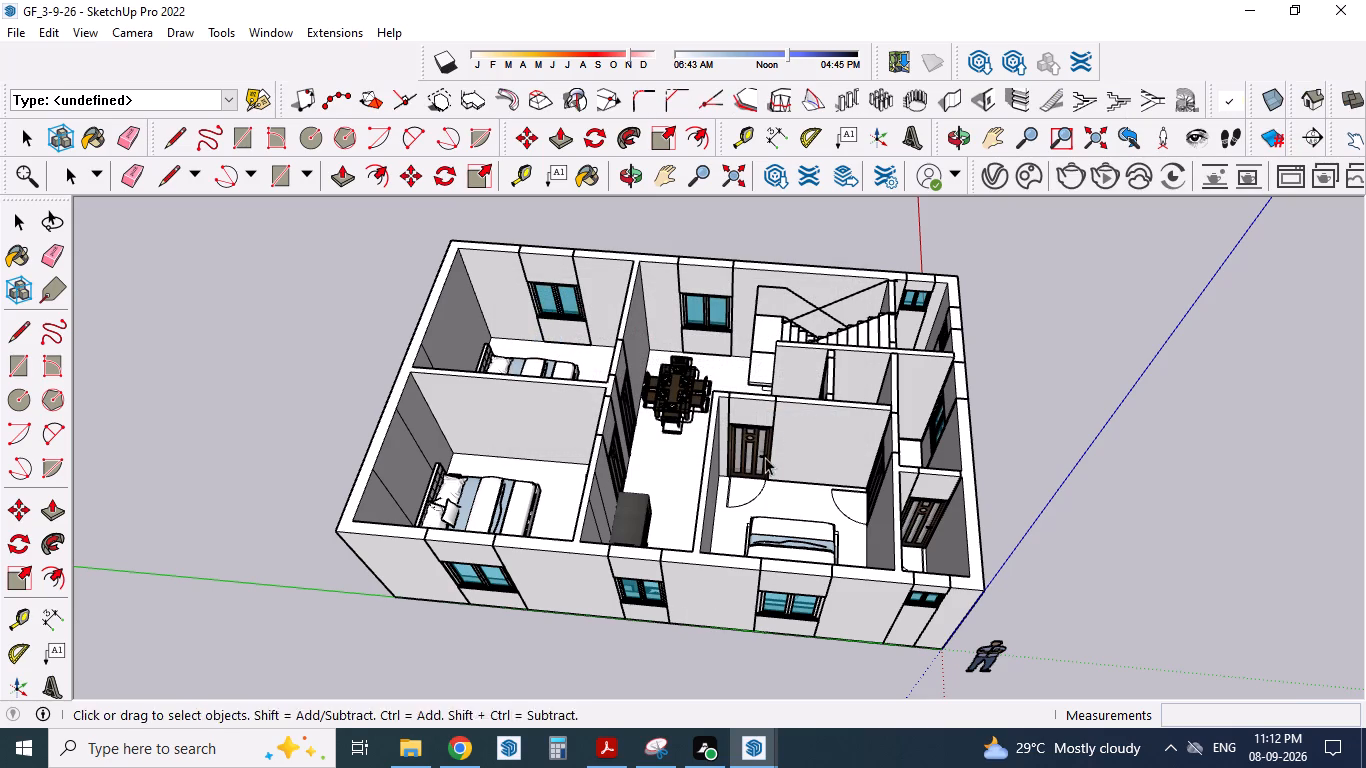
pyautogui.click(797, 501)
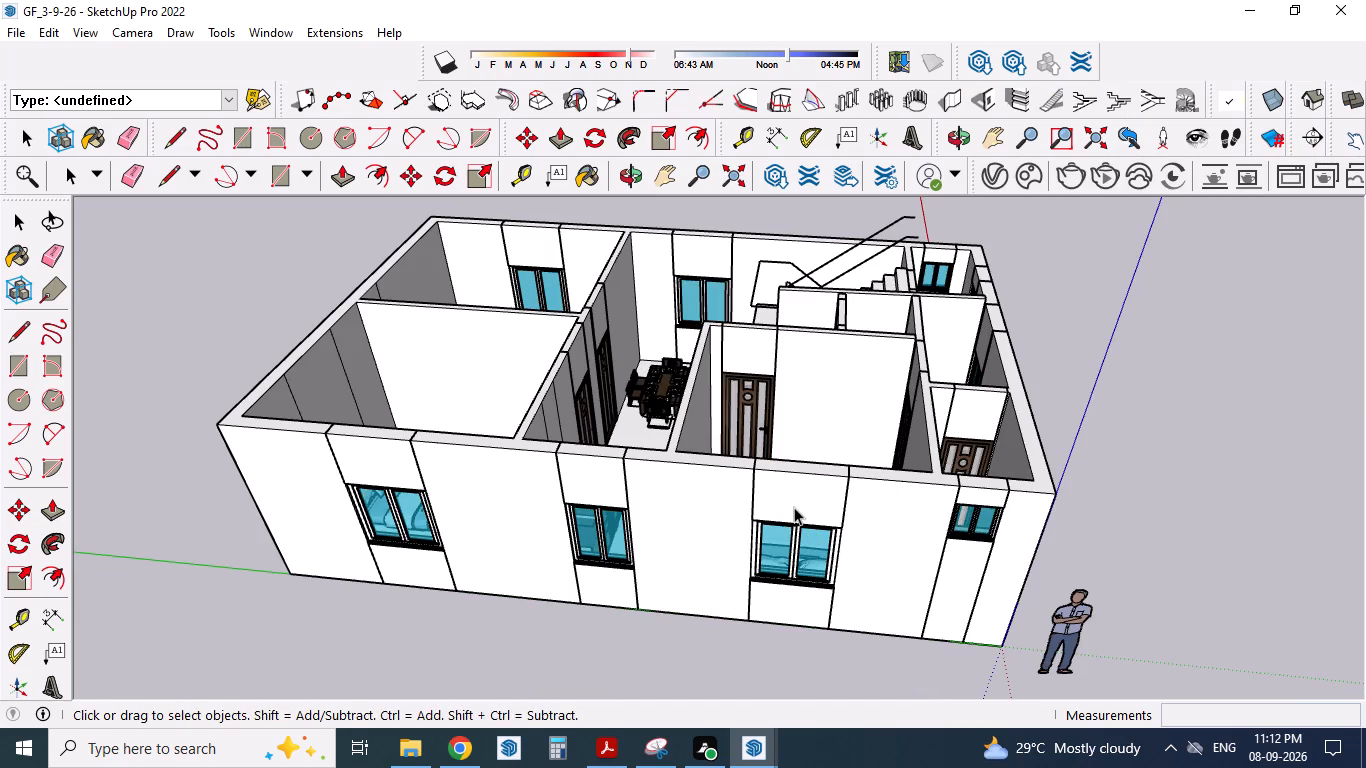
pyautogui.click(795, 500)
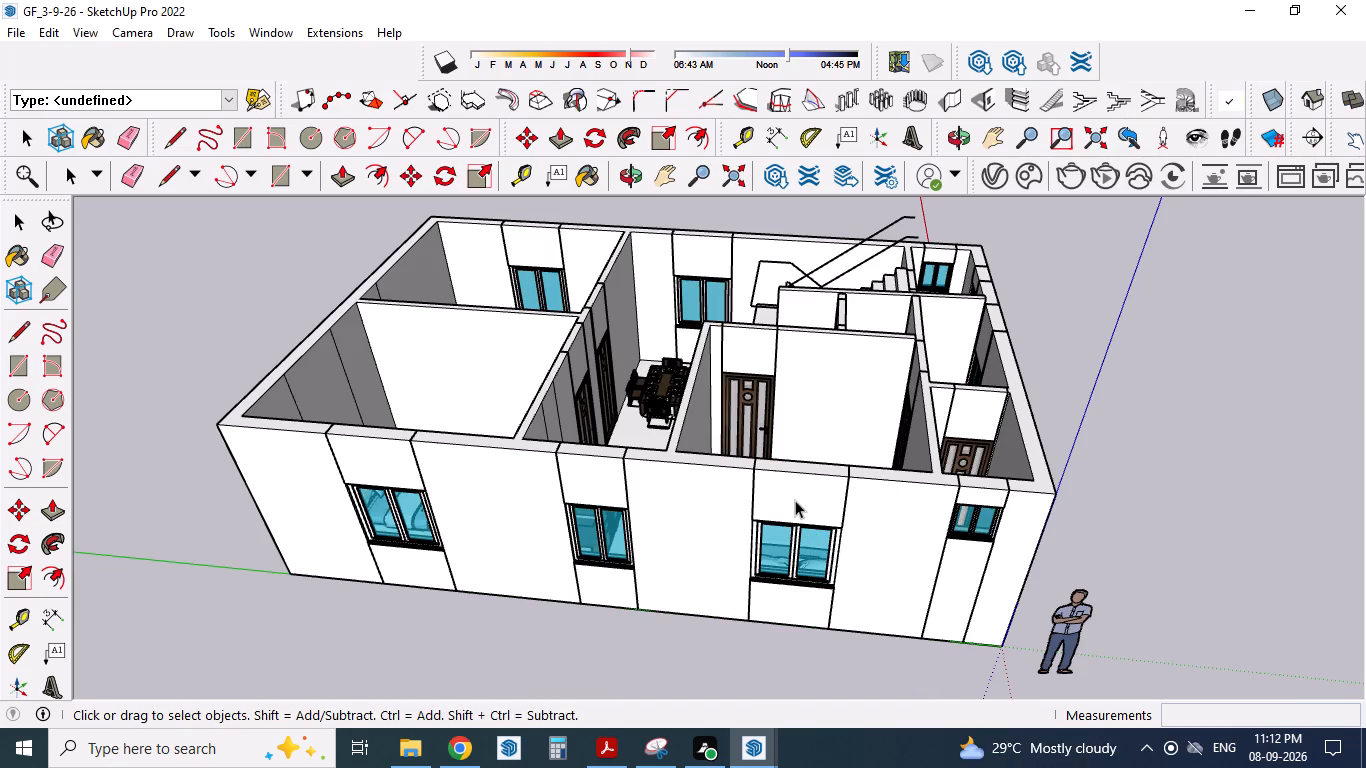
pyautogui.hotkey('ctrl', 'c')
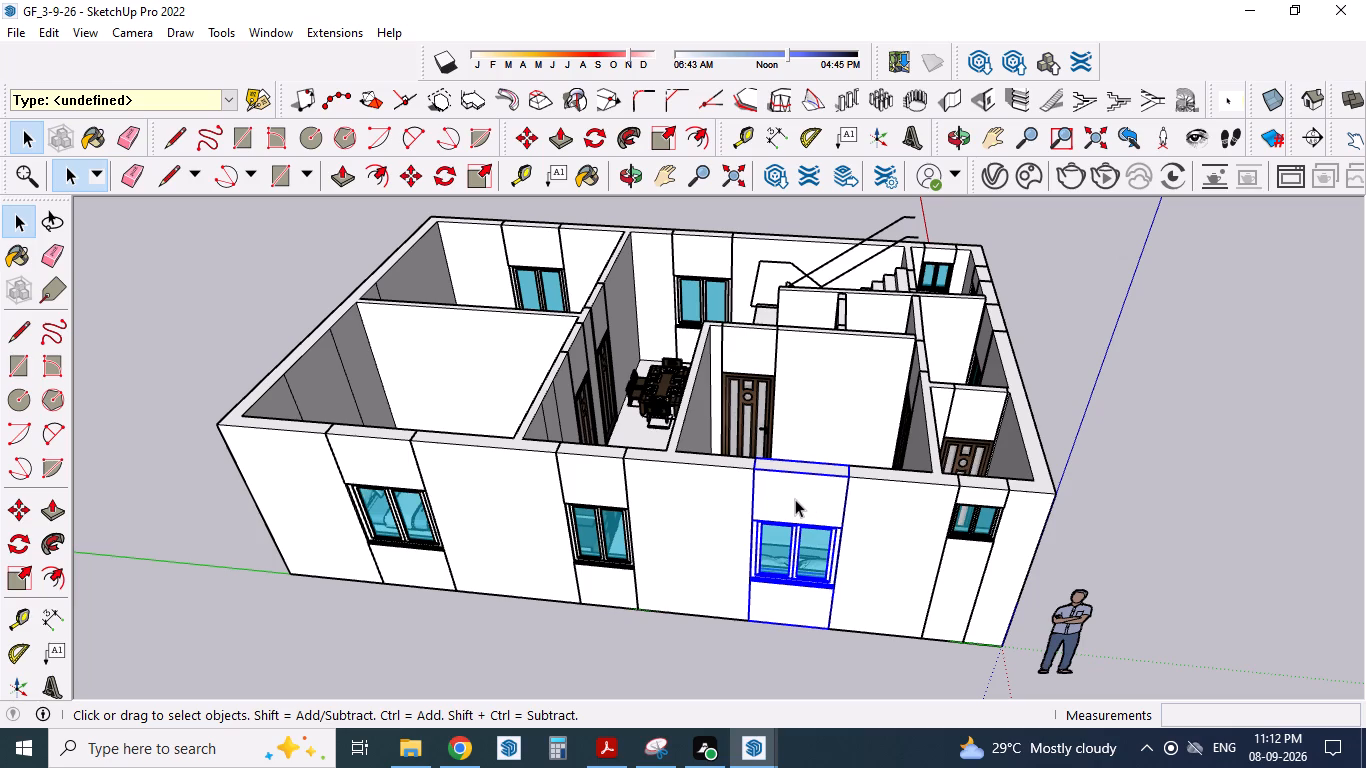
# Switch to the untitled house model and paste the window section into the living room's opening in the long wall along the green axis.
pyautogui.click(737, 754)
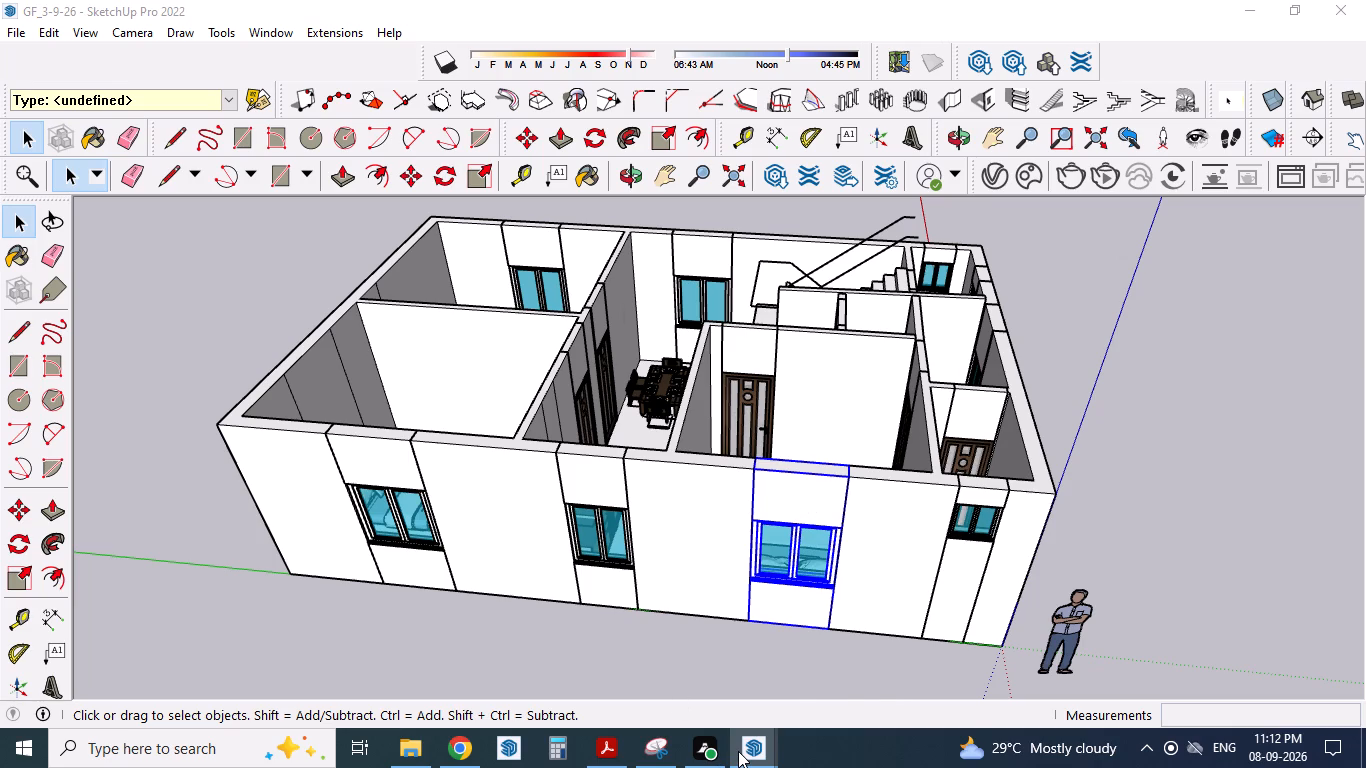
pyautogui.click(731, 688)
pyautogui.scroll(2, 605, 616)
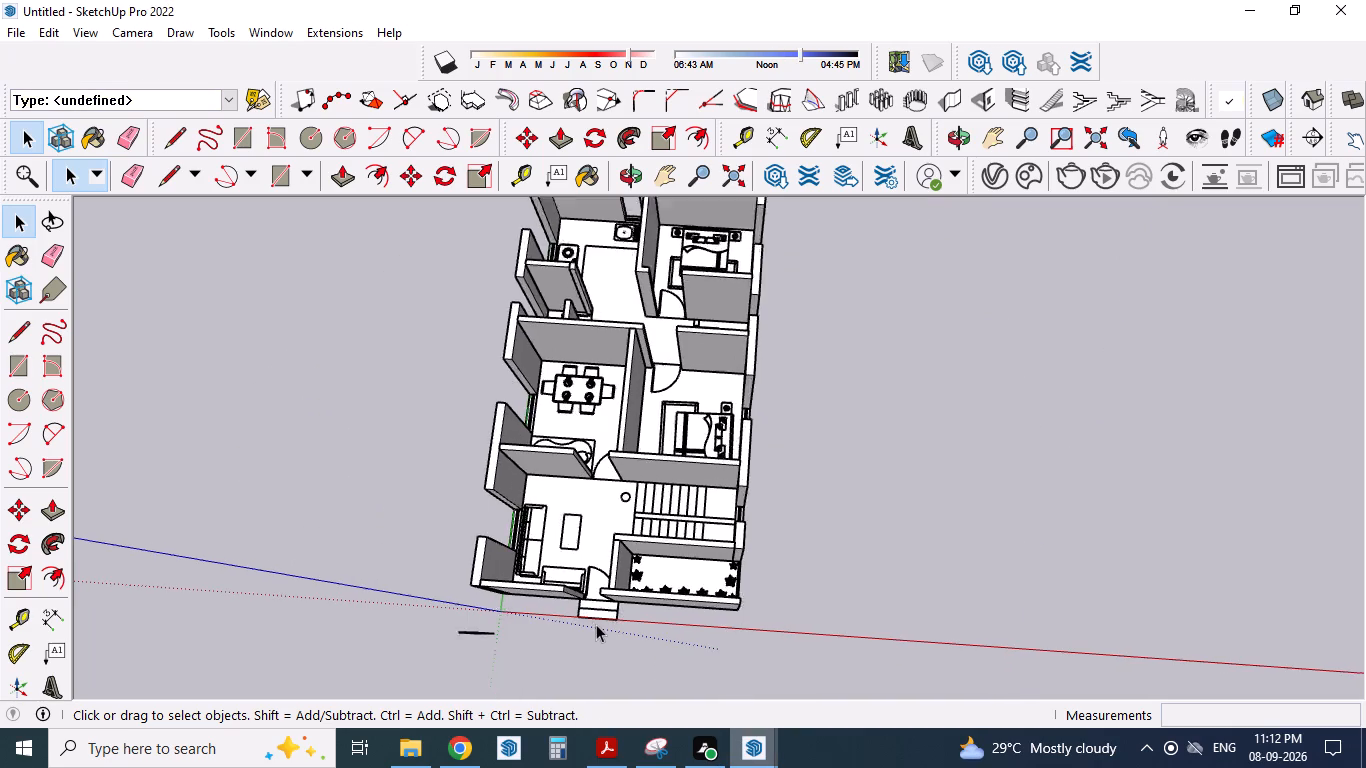
pyautogui.scroll(2, 596, 624)
pyautogui.moveTo(563, 584); pyautogui.dragTo(907, 455, button='middle')
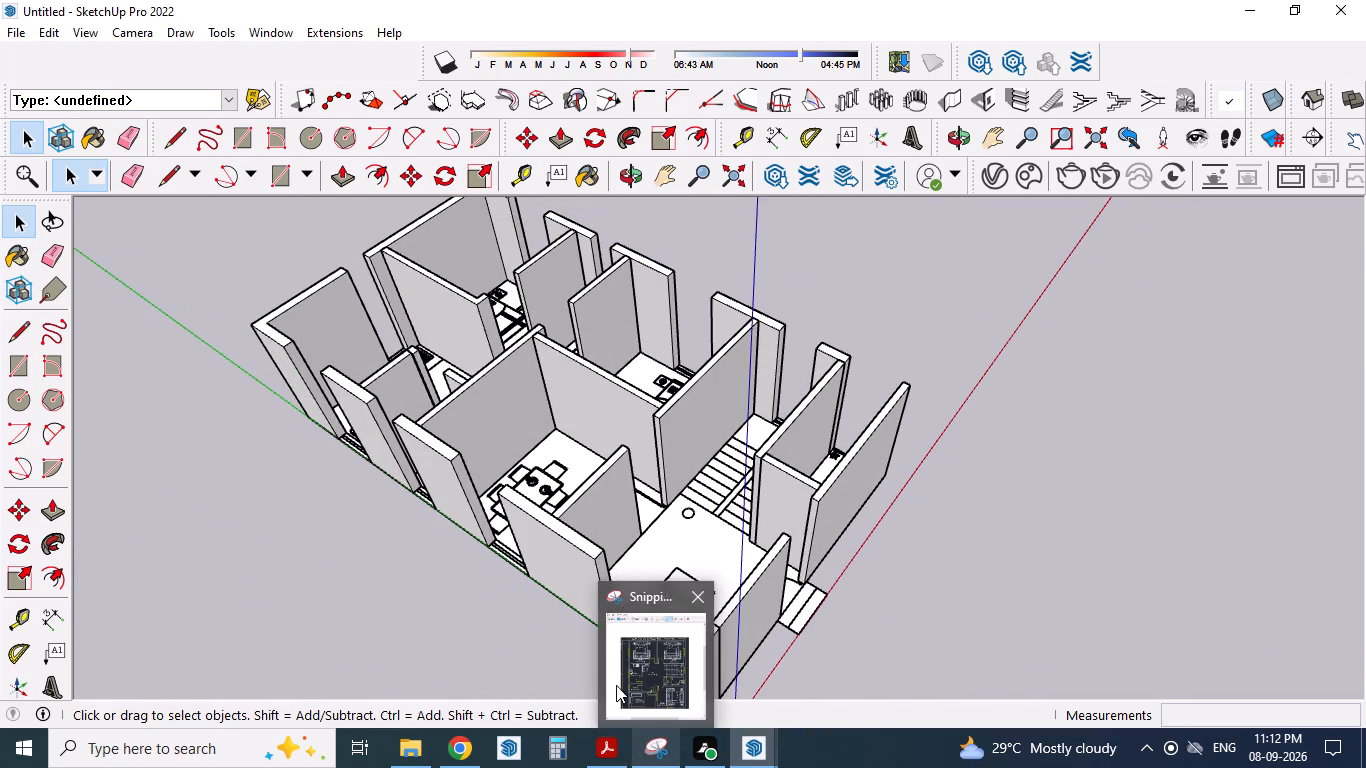
pyautogui.click(504, 625)
pyautogui.moveTo(504, 625); pyautogui.dragTo(711, 567, button='middle')
pyautogui.scroll(1, 802, 609)
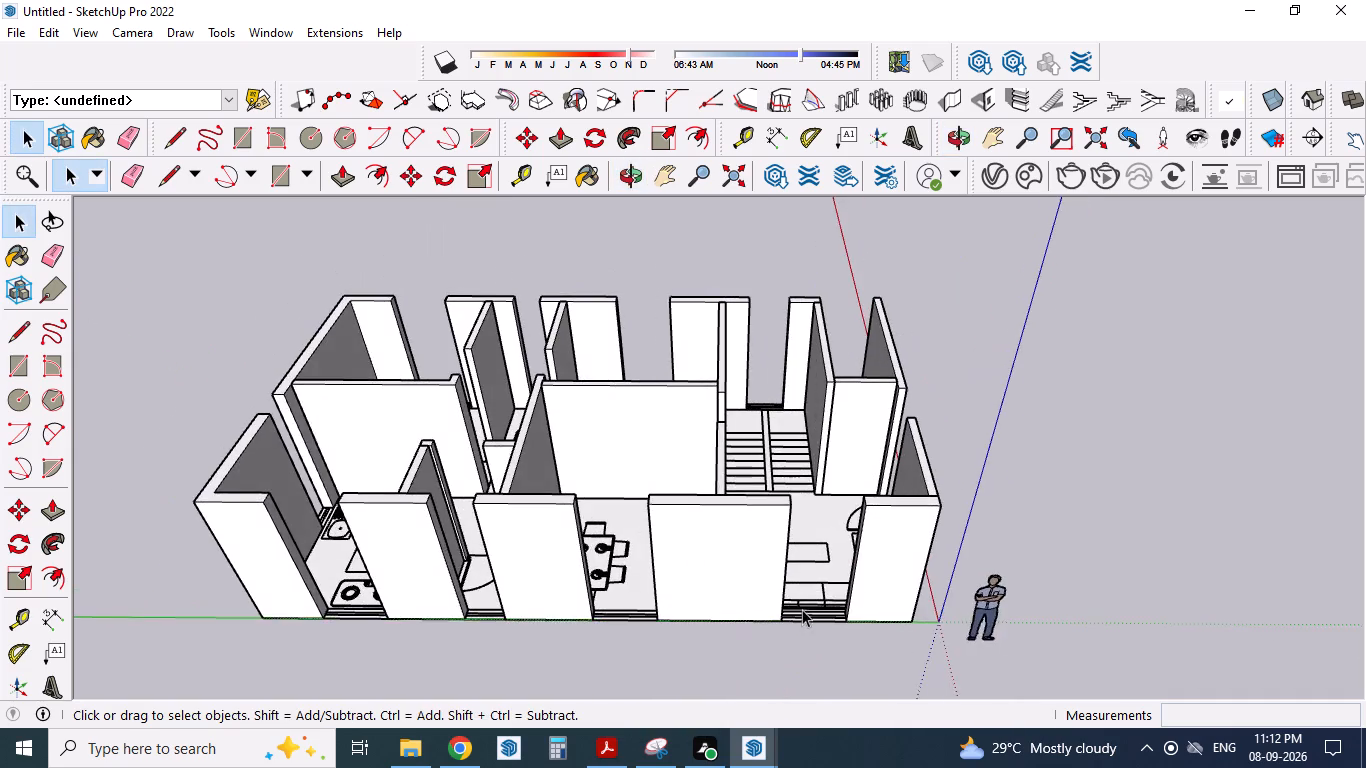
pyautogui.scroll(7, 802, 609)
pyautogui.hotkey('ctrl', 'v')
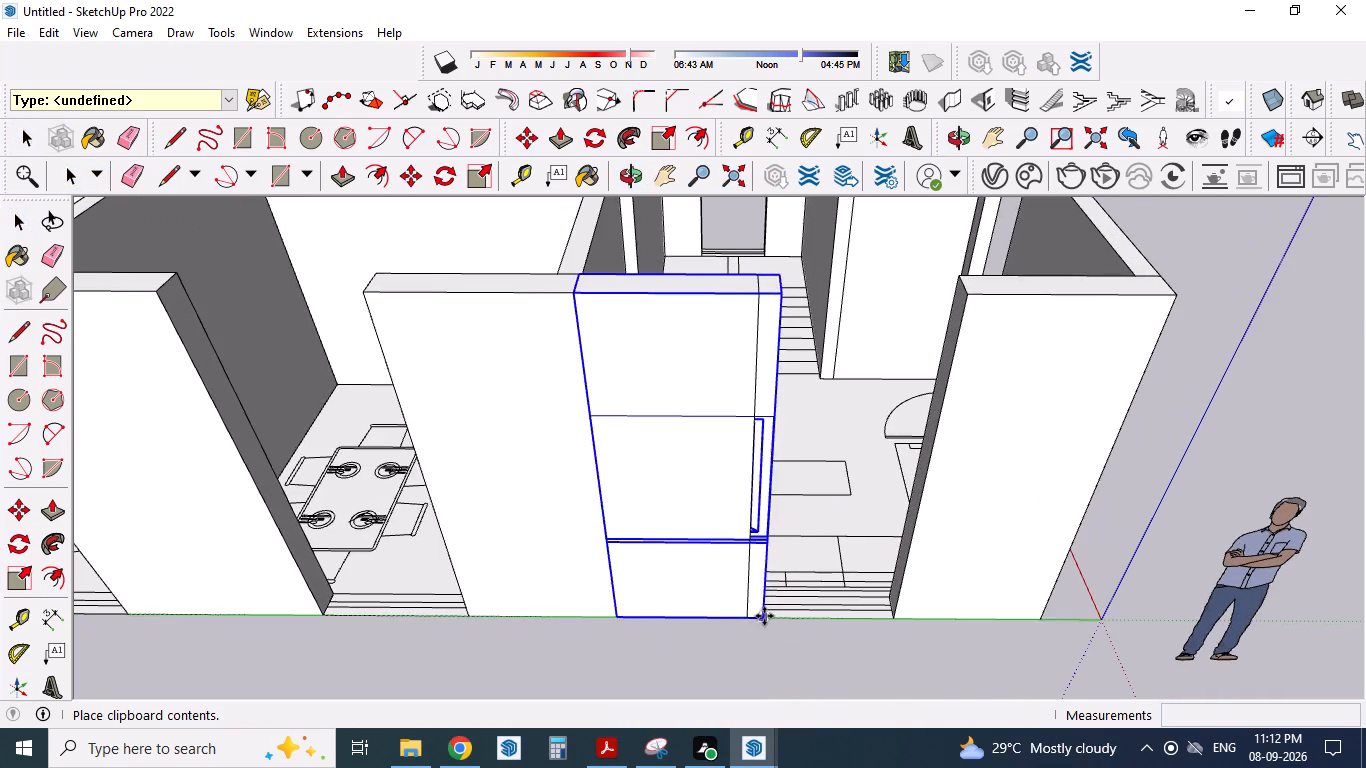
pyautogui.scroll(2, 764, 616)
pyautogui.click(919, 618)
pyautogui.scroll(-3, 735, 620)
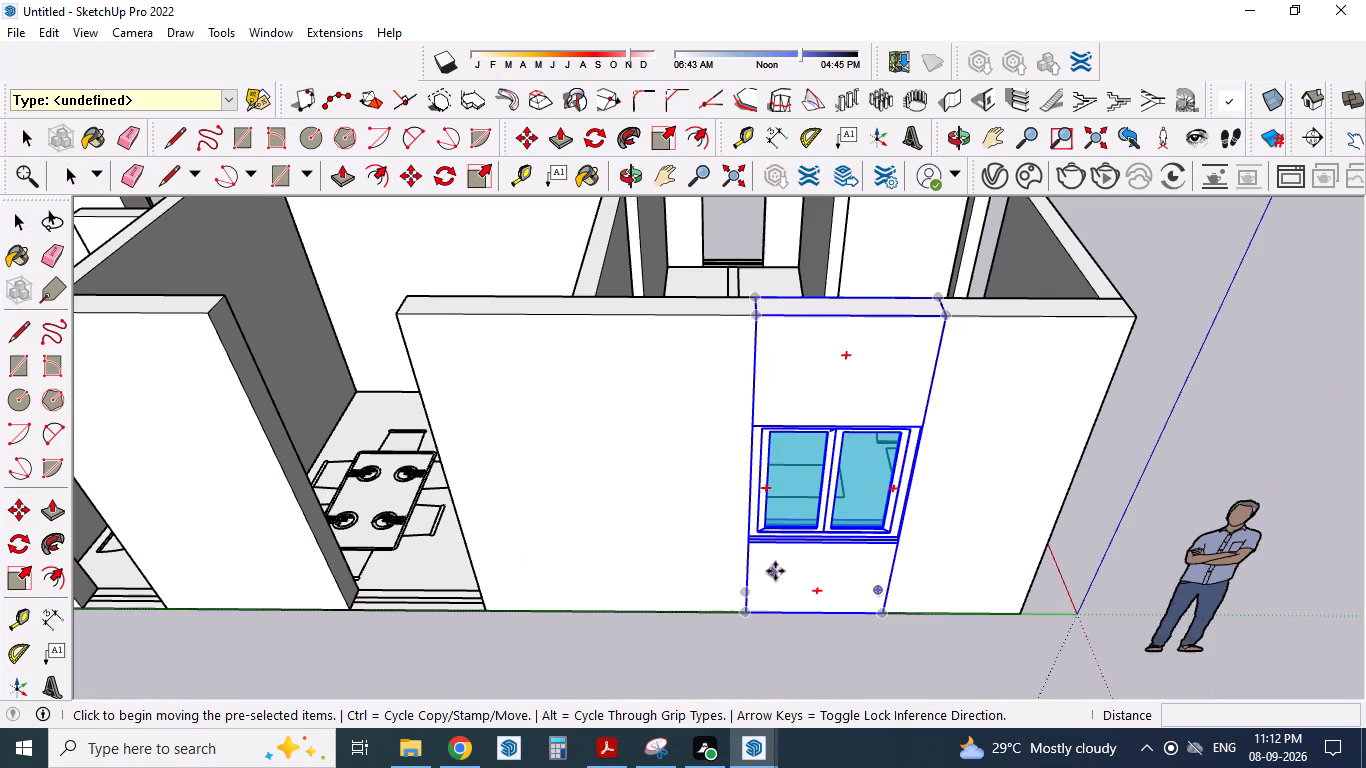
# Paste another copy of the window section into the dining area's opening in the long wall along the green axis.
pyautogui.hotkey('ctrl', 'v')
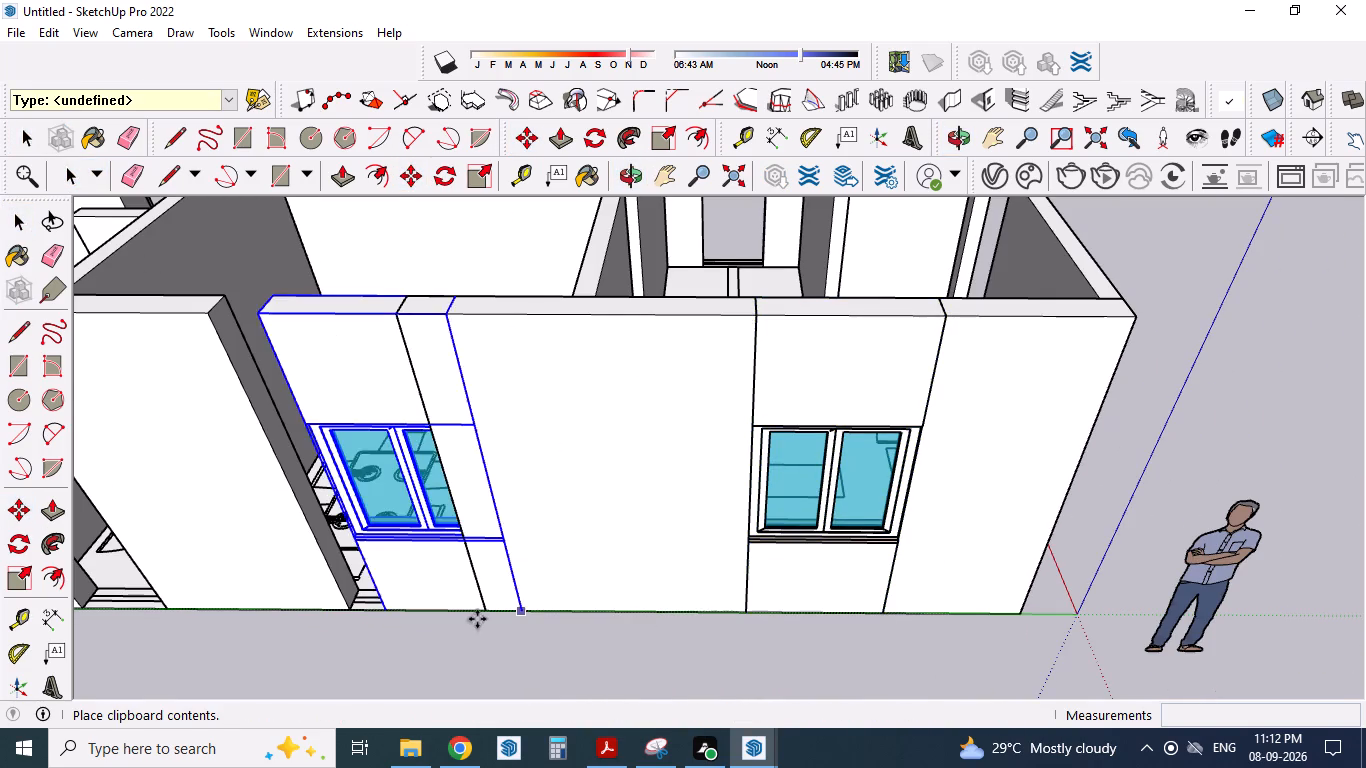
pyautogui.click(481, 615)
pyautogui.scroll(-4, 715, 577)
pyautogui.scroll(4, 305, 639)
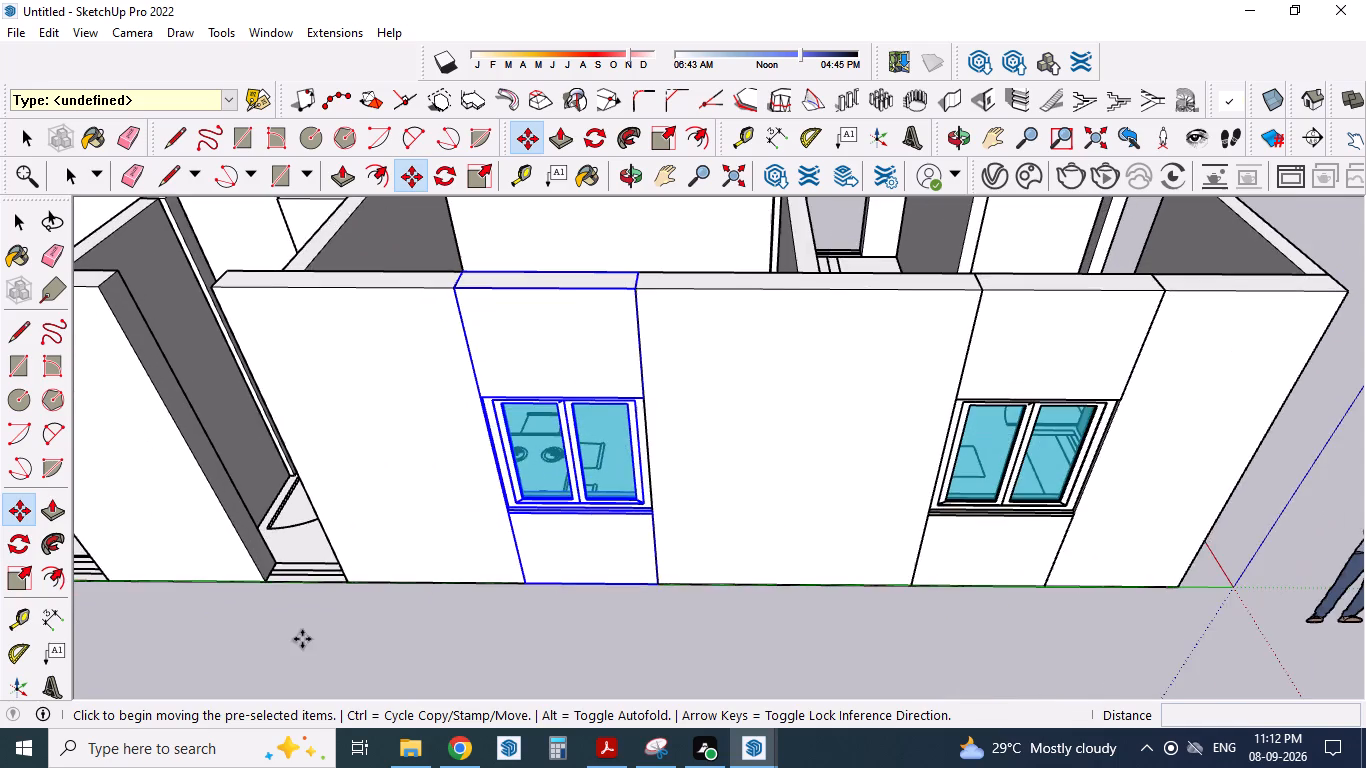
# Paste the window section into the kitchen's opening with the stove in the same long wall along the green axis.
pyautogui.moveTo(299, 628); pyautogui.dragTo(604, 514, button='middle')
pyautogui.scroll(-4, 539, 457)
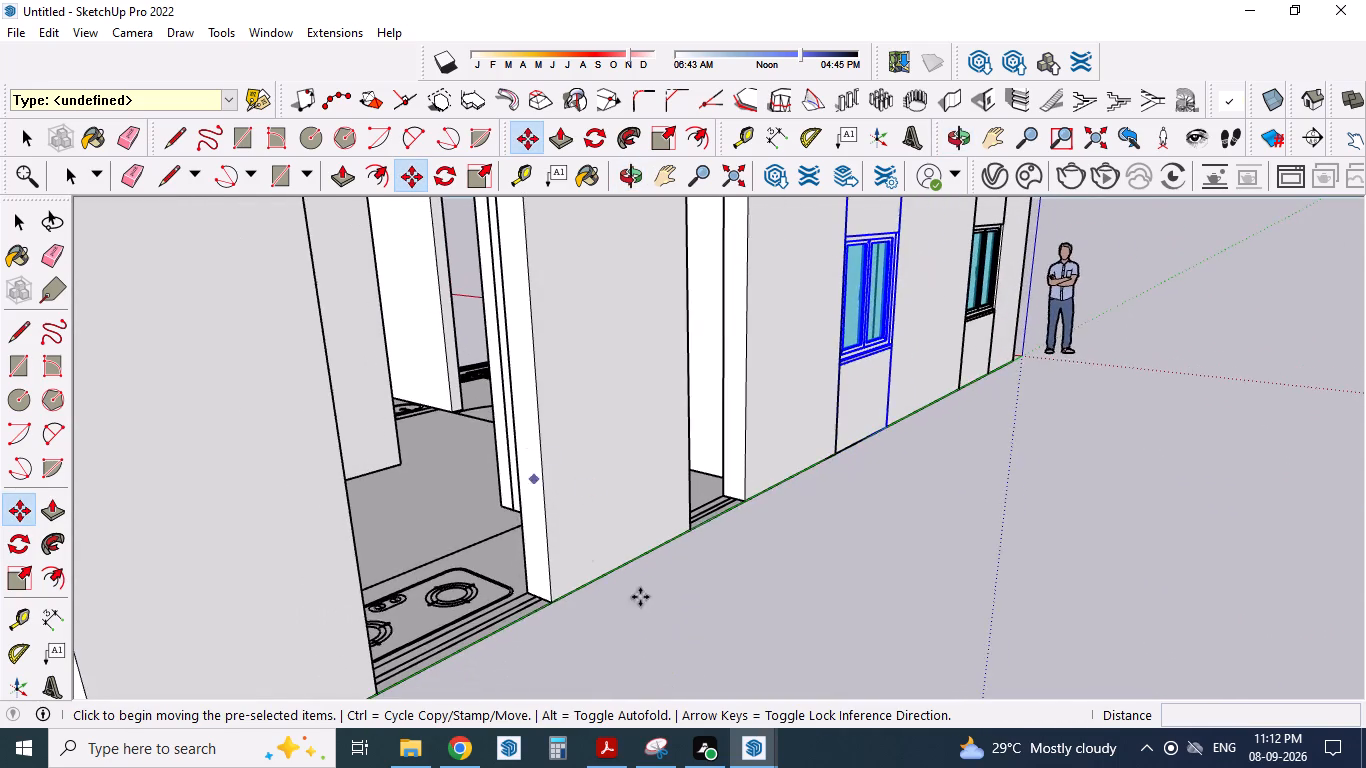
pyautogui.moveTo(654, 600); pyautogui.dragTo(440, 645, button='middle')
pyautogui.hotkey('ctrl', 'v')
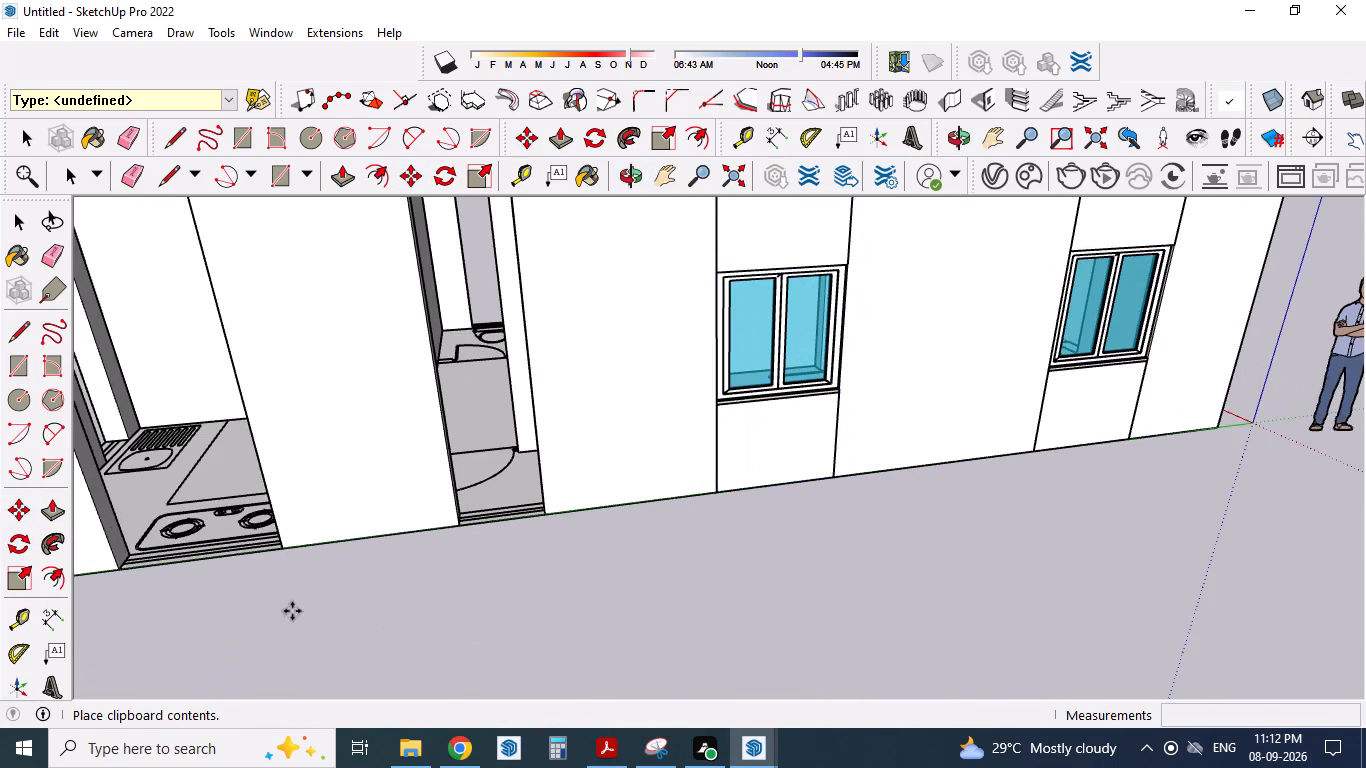
pyautogui.click(287, 550)
pyautogui.scroll(-7, 392, 586)
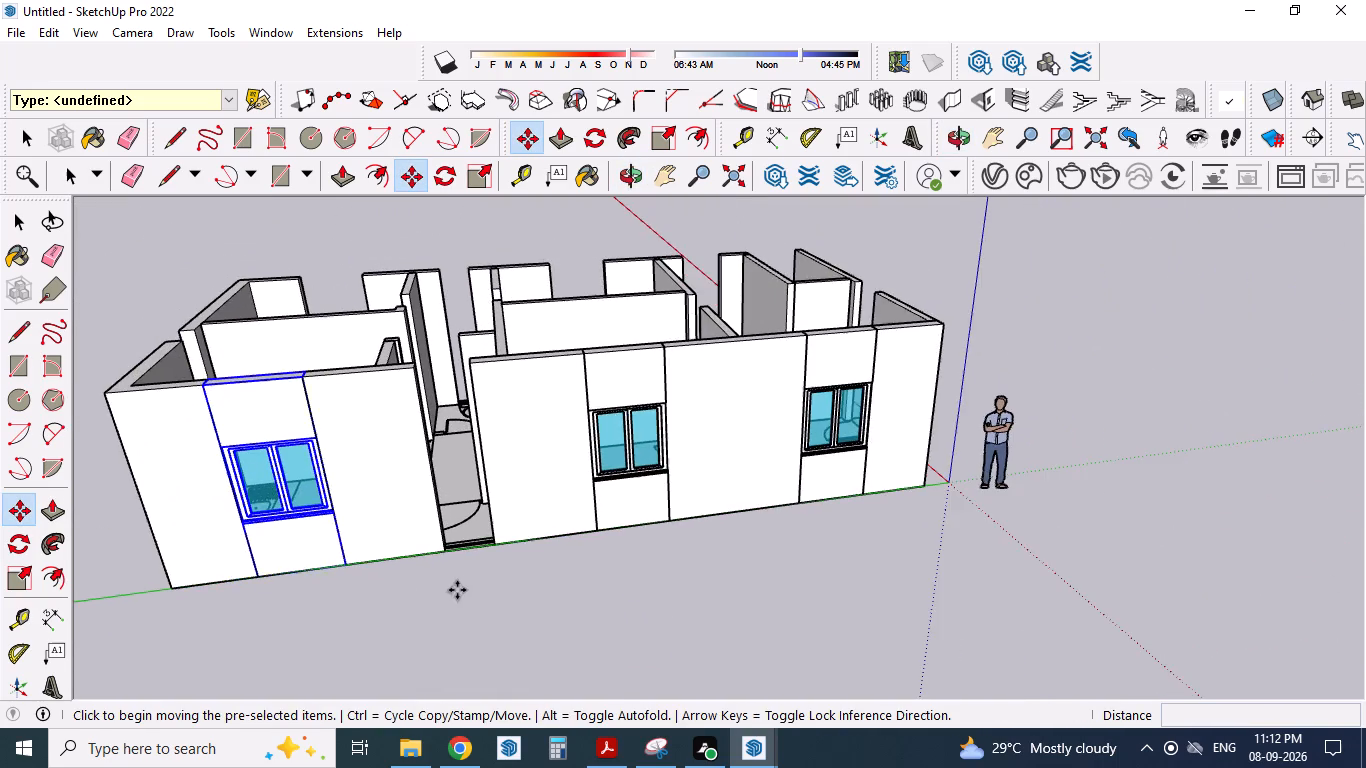
pyautogui.scroll(-1, 382, 606)
# Paste the window section into the opening of the bedroom at the kitchen end of the opposite long wall.
pyautogui.moveTo(382, 606); pyautogui.dragTo(744, 558, button='middle')
pyautogui.scroll(-5, 654, 482)
pyautogui.scroll(1, 544, 522)
pyautogui.moveTo(508, 545); pyautogui.dragTo(840, 550, button='middle')
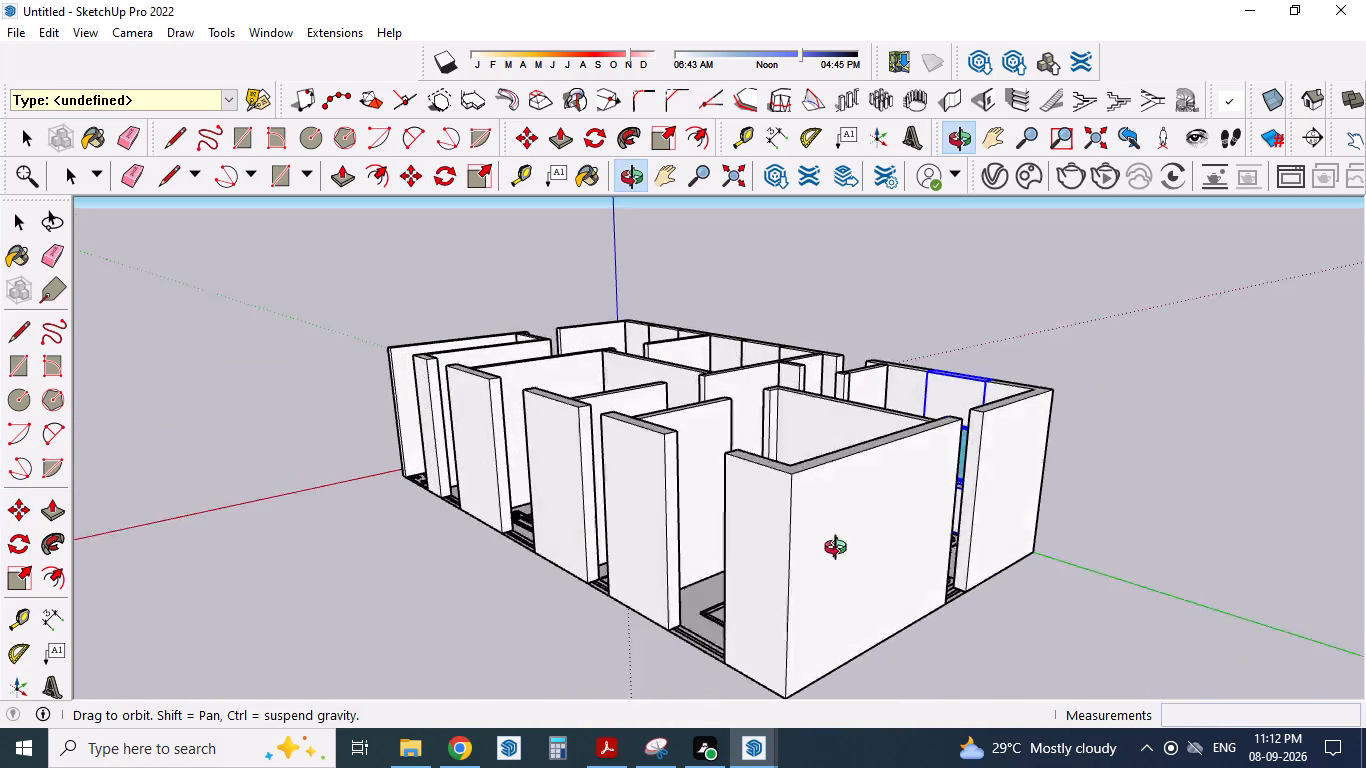
pyautogui.moveTo(840, 550); pyautogui.dragTo(871, 545, button='middle')
pyautogui.scroll(6, 790, 570)
pyautogui.moveTo(863, 598); pyautogui.dragTo(942, 569, button='middle')
pyautogui.hotkey('ctrl', 'v')
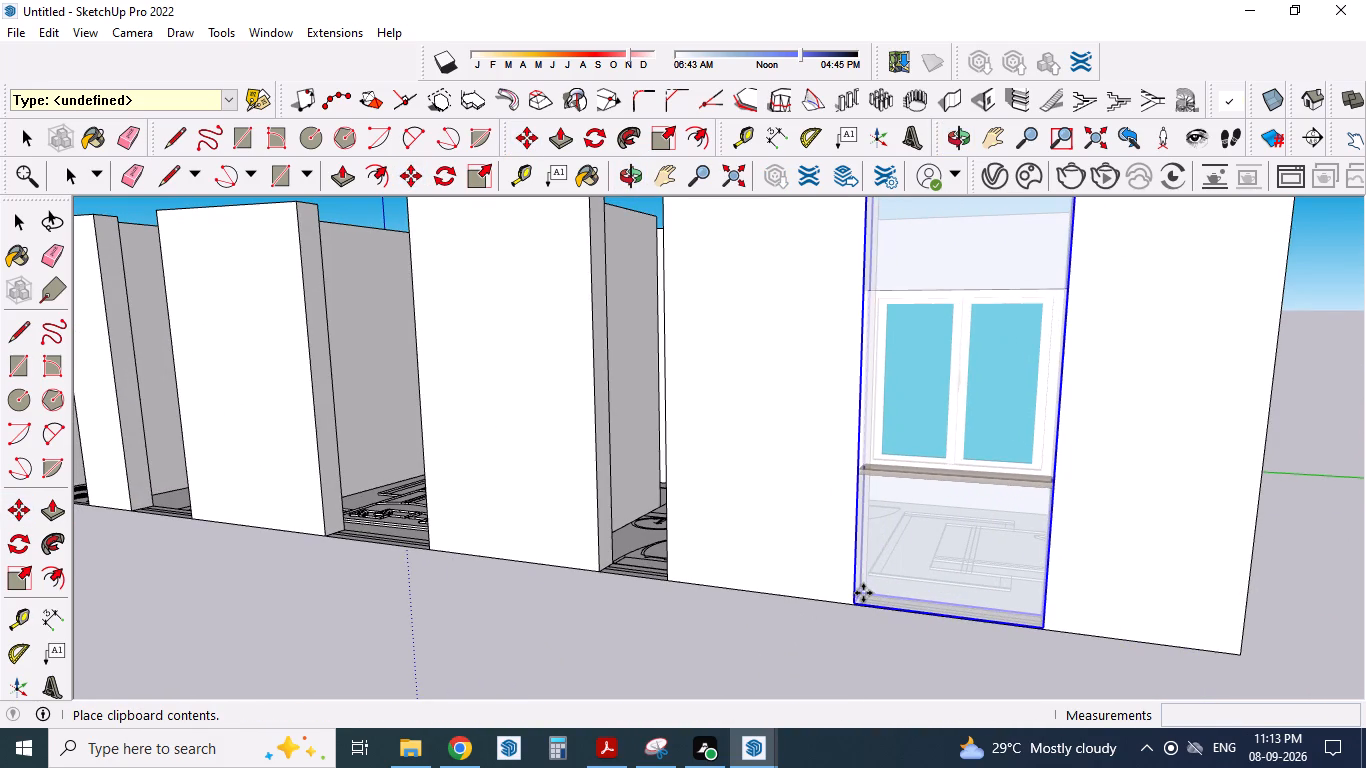
pyautogui.click(863, 593)
# Move the window section by its bottom corner onto the corner of that bedroom's opening so it sits flush with the wall.
pyautogui.moveTo(877, 659); pyautogui.dragTo(1004, 669, button='middle')
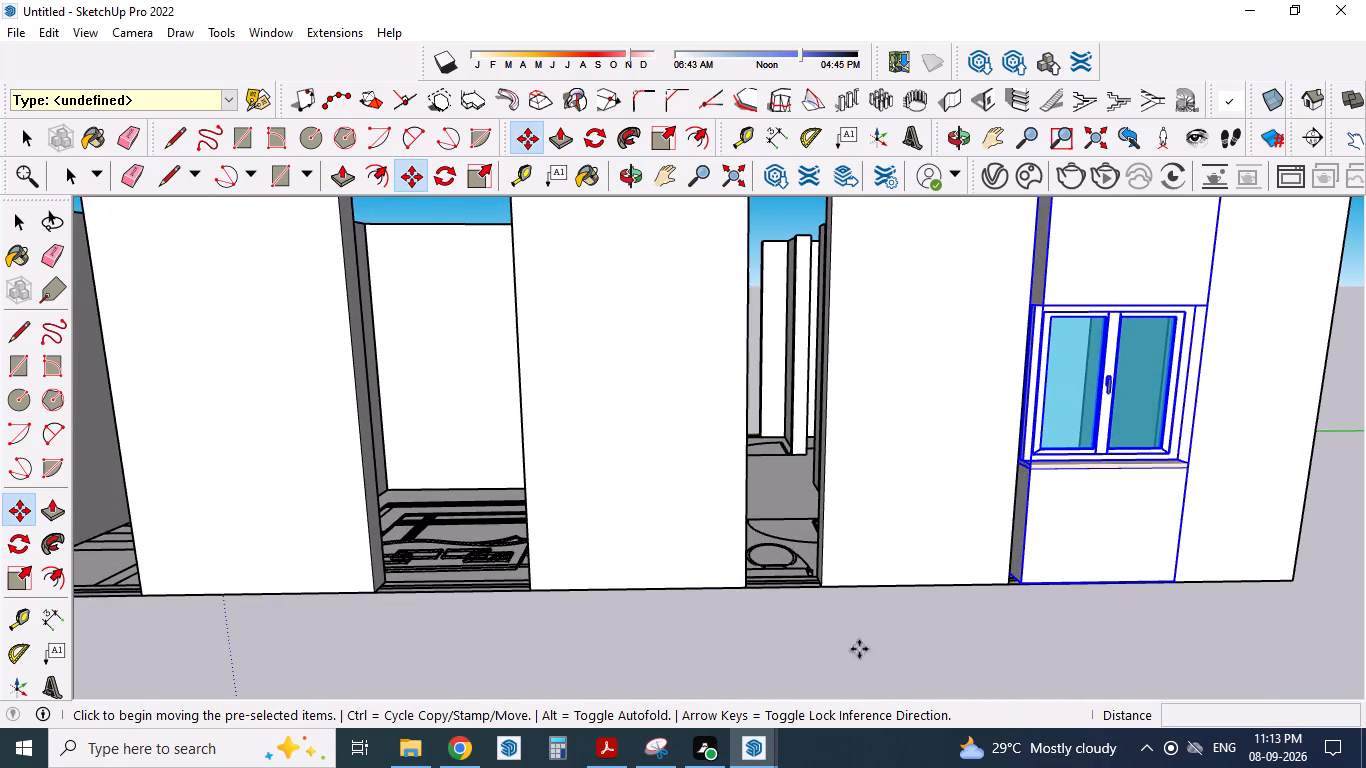
pyautogui.scroll(-3, 848, 627)
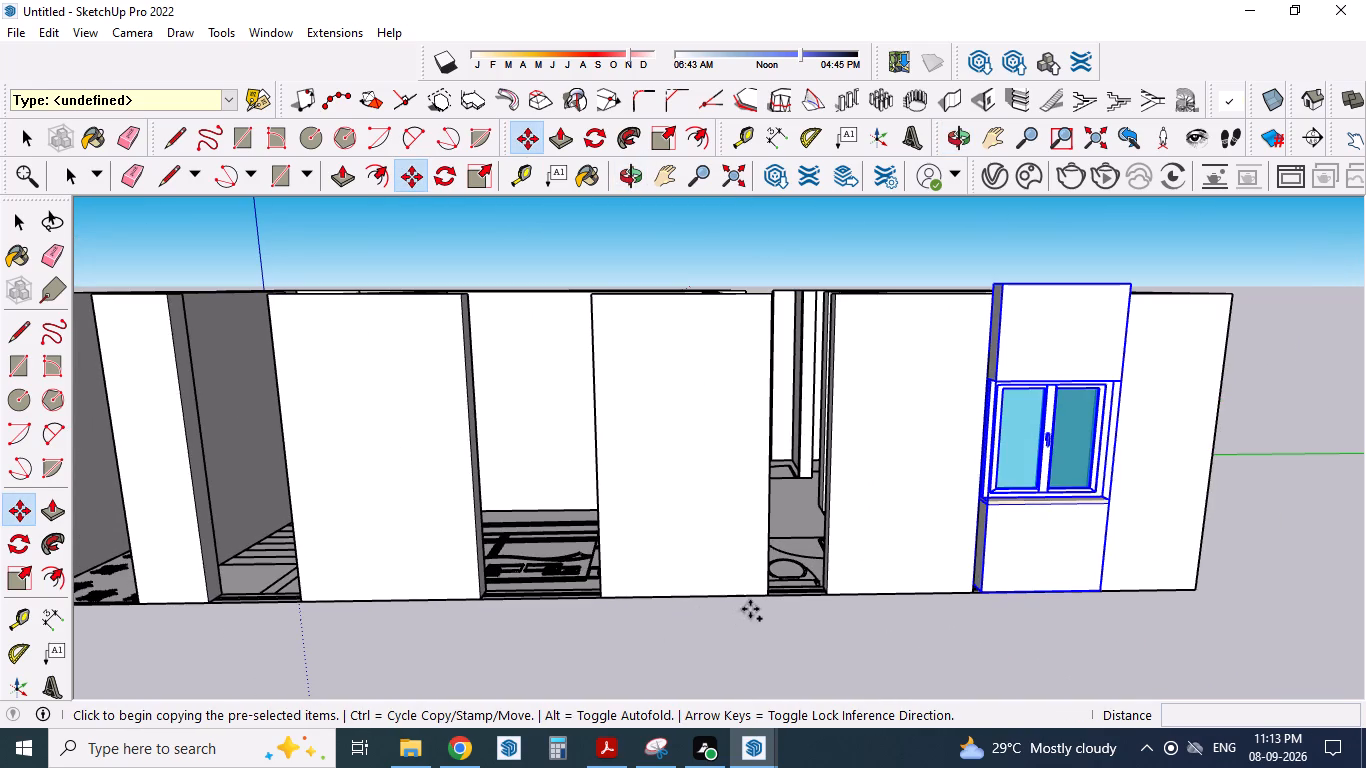
pyautogui.scroll(3, 951, 590)
pyautogui.press('Escape')
pyautogui.press('Escape')
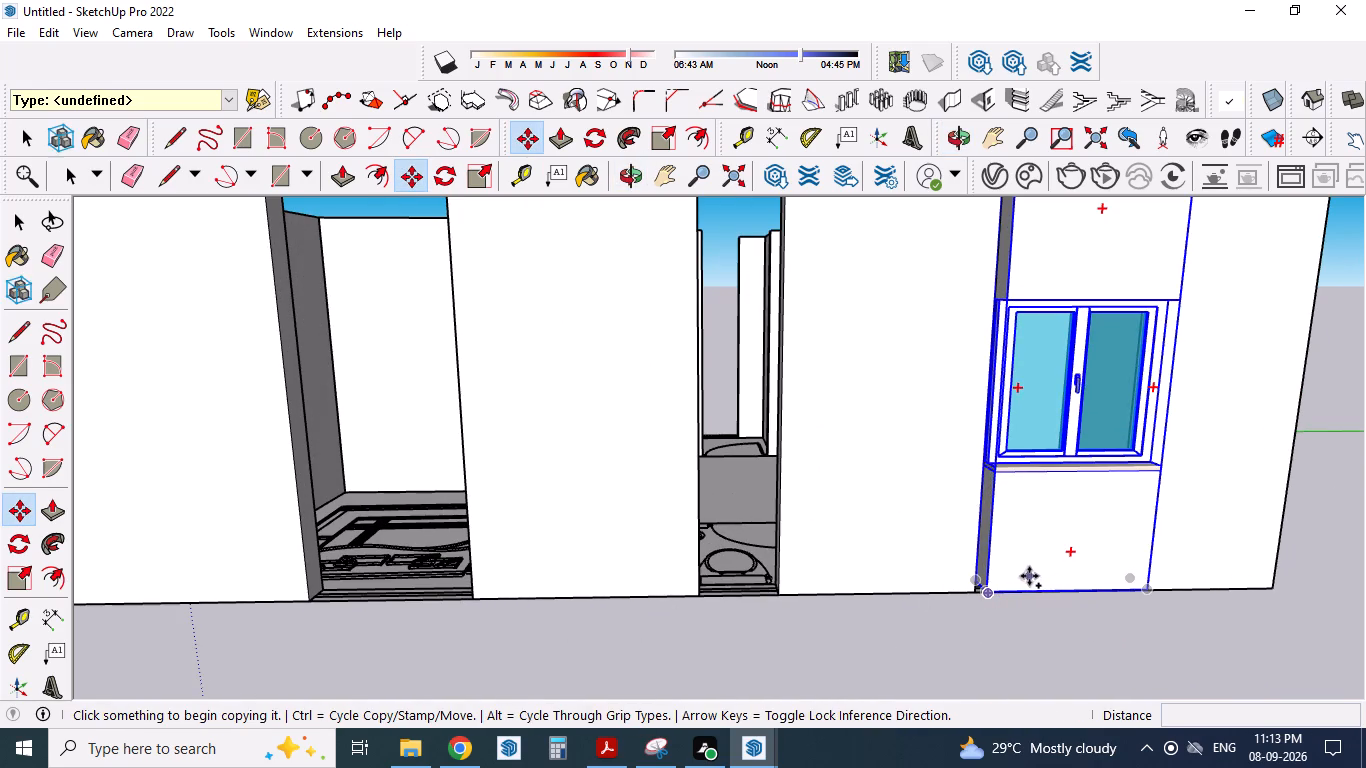
pyautogui.click(1029, 576)
pyautogui.press('m')
pyautogui.press('Return')
pyautogui.scroll(2, 987, 594)
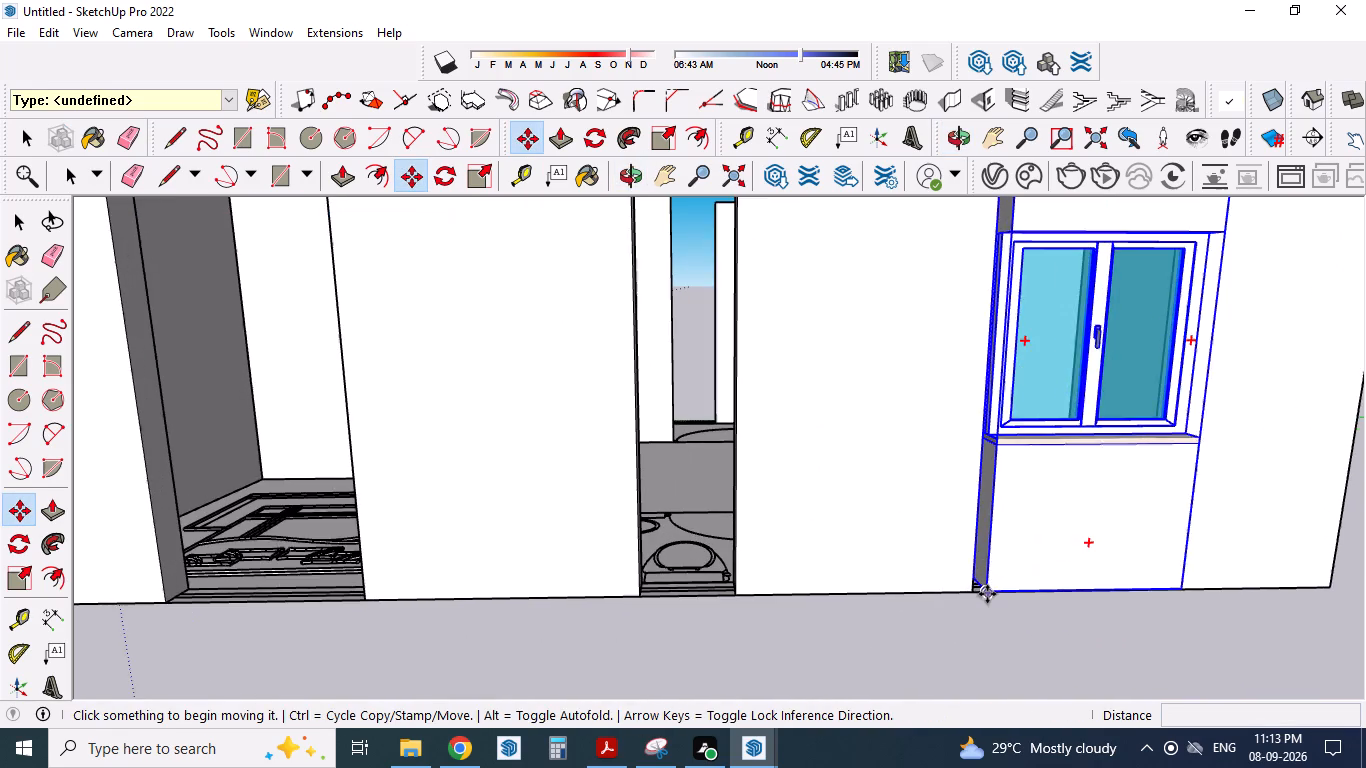
pyautogui.scroll(1, 987, 594)
pyautogui.moveTo(987, 594); pyautogui.dragTo(971, 595)
pyautogui.click(971, 595)
pyautogui.scroll(-3, 938, 615)
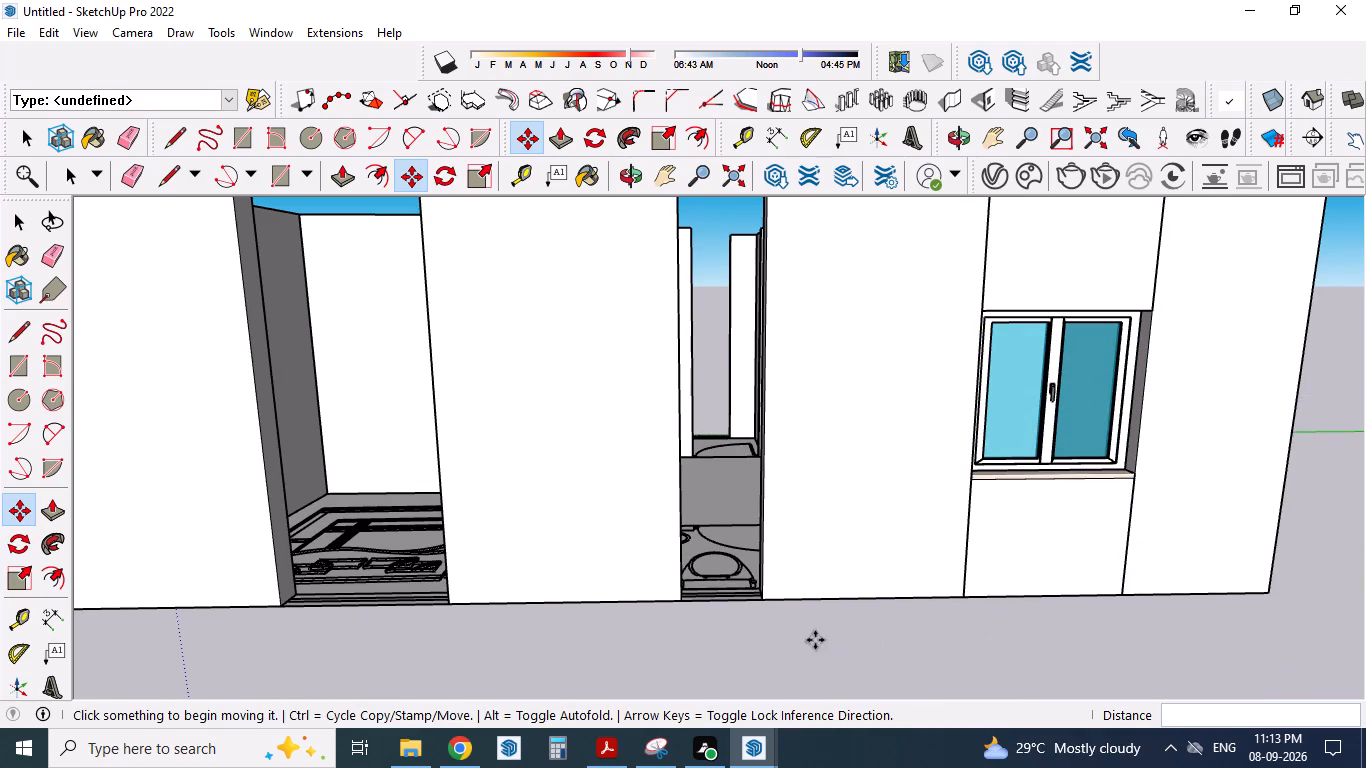
# Paste the window section into the middle bedroom's opening in the same long wall.
pyautogui.hotkey('ctrl', 'v')
pyautogui.scroll(3, 356, 590)
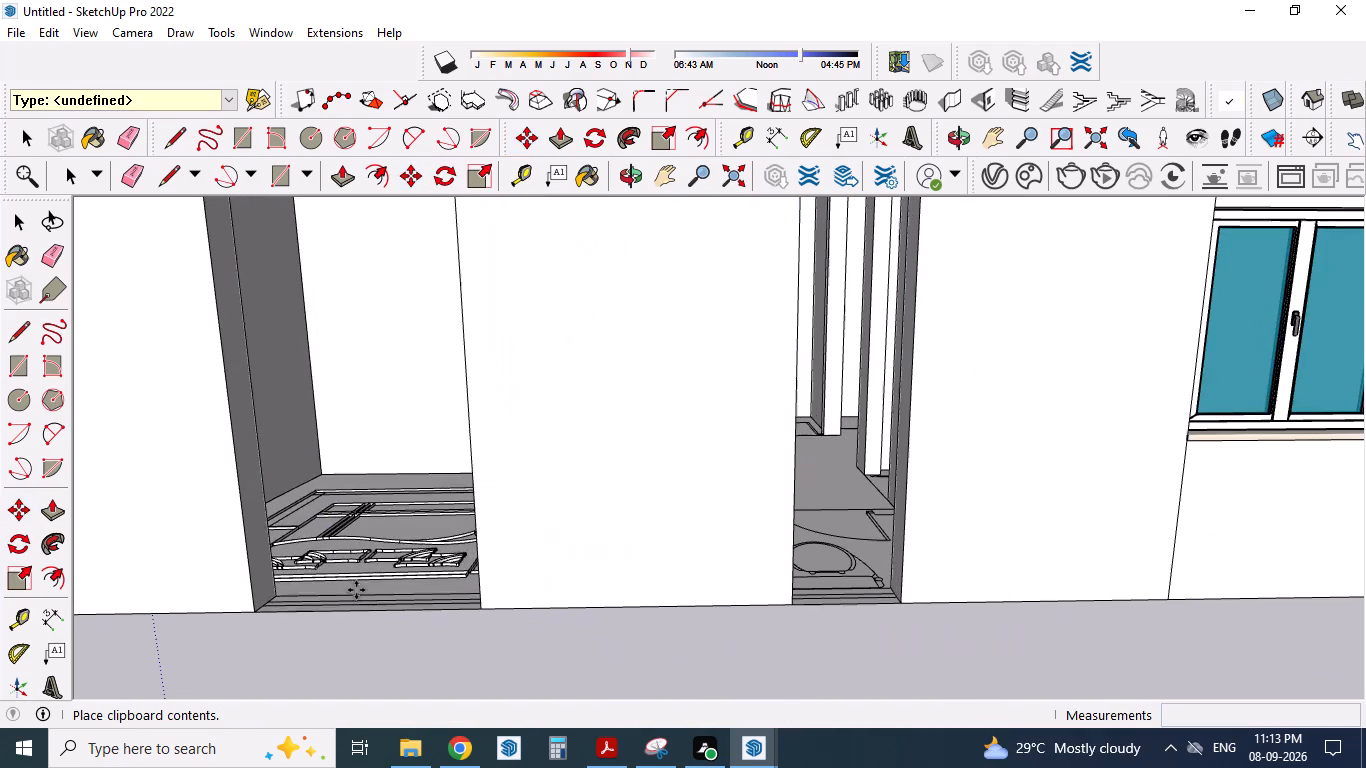
pyautogui.click(282, 592)
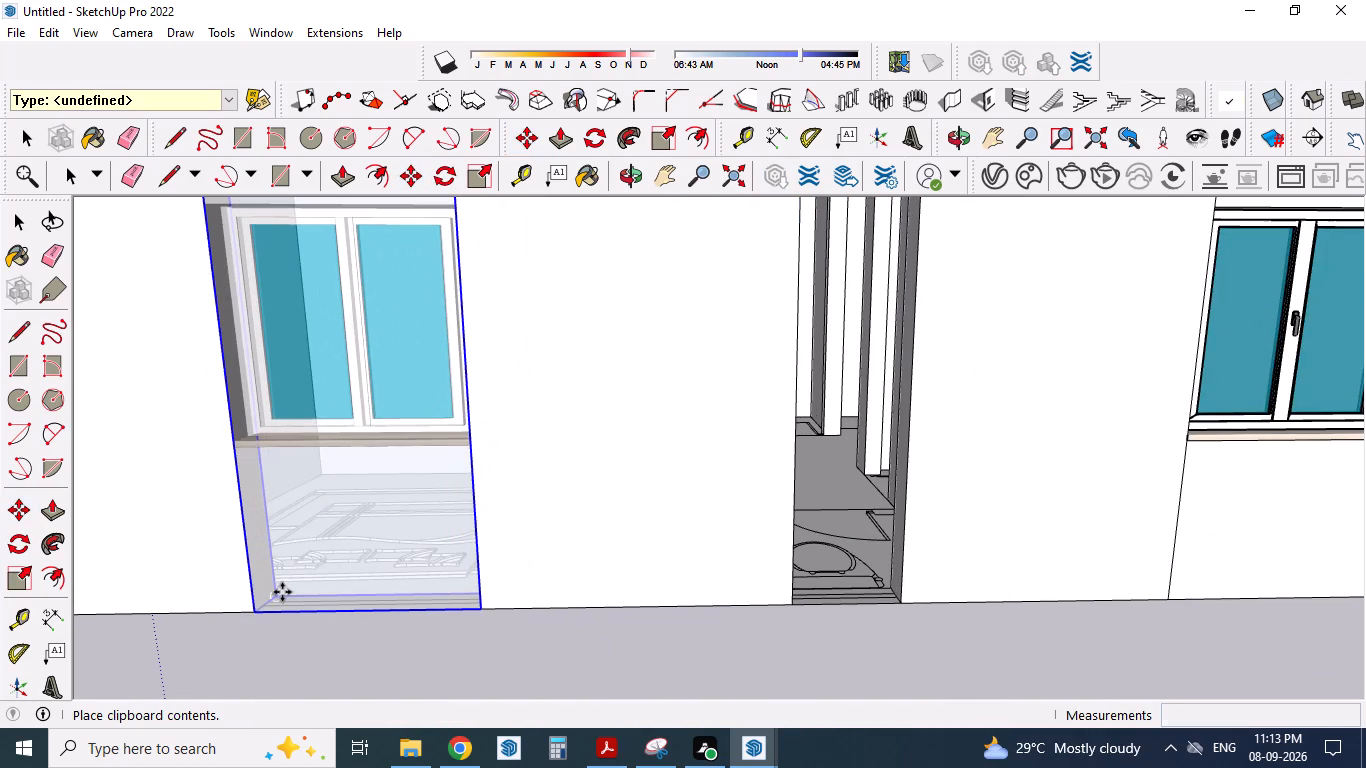
pyautogui.scroll(-9, 450, 646)
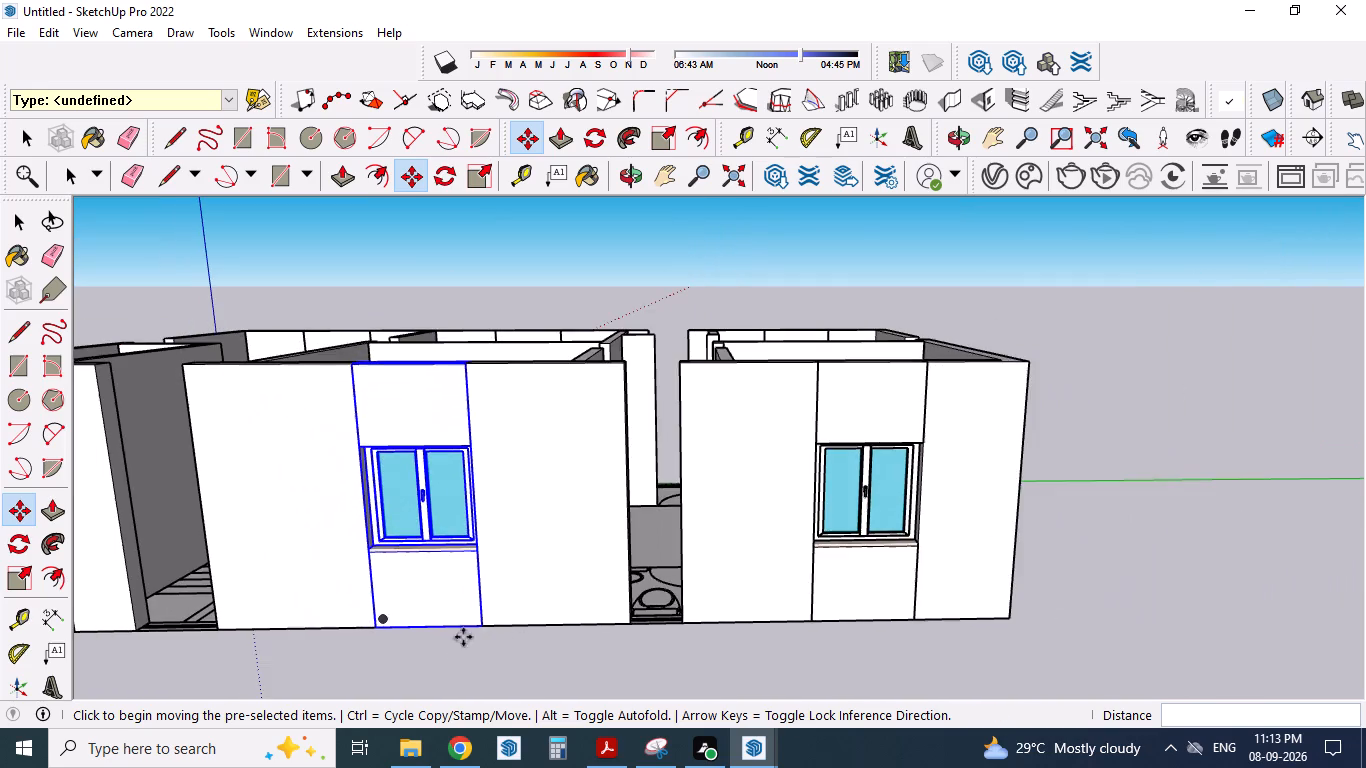
# Switch to GF_3-9-26 and copy the narrower wall section with the two-pane window outside the dining room.
pyautogui.moveTo(434, 631); pyautogui.dragTo(575, 578, button='middle')
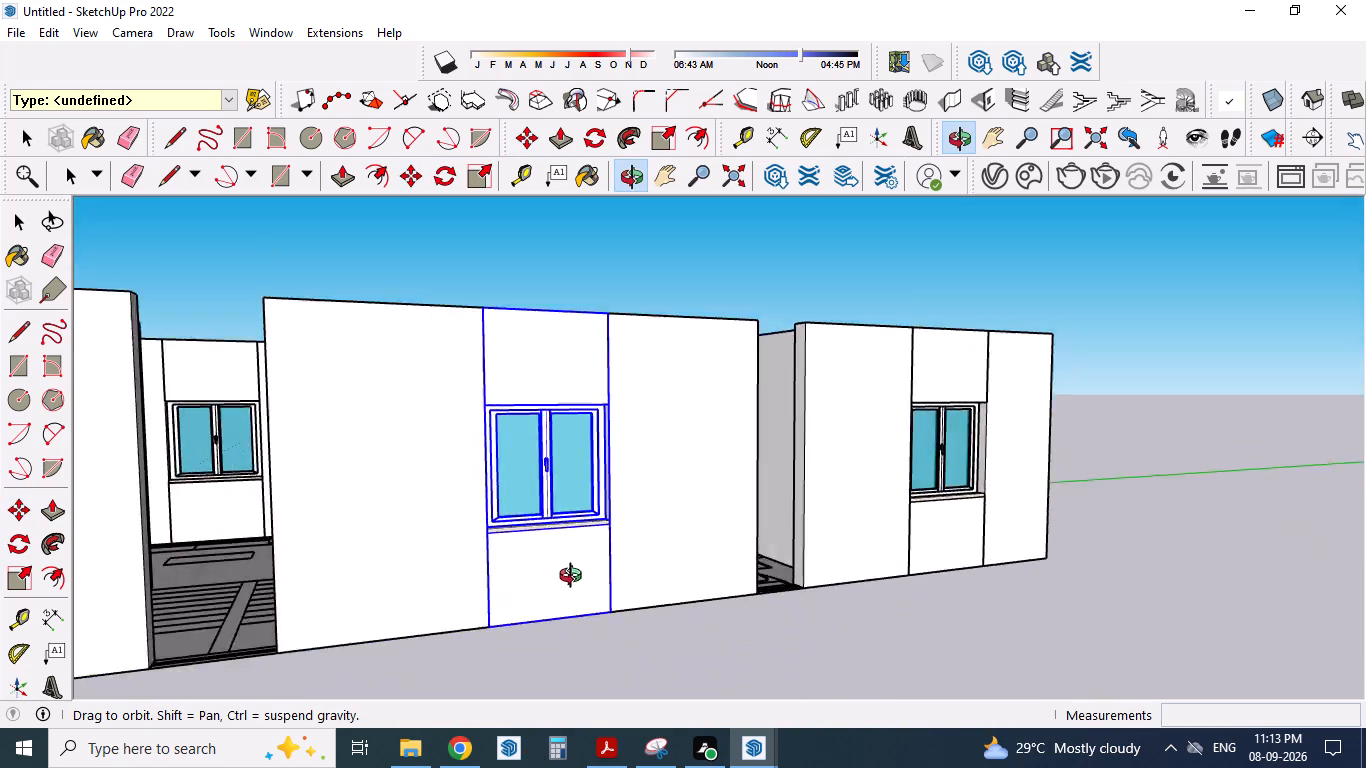
pyautogui.moveTo(575, 578); pyautogui.dragTo(605, 542, button='middle')
pyautogui.scroll(-11, 399, 595)
pyautogui.moveTo(461, 583); pyautogui.dragTo(432, 689, button='middle')
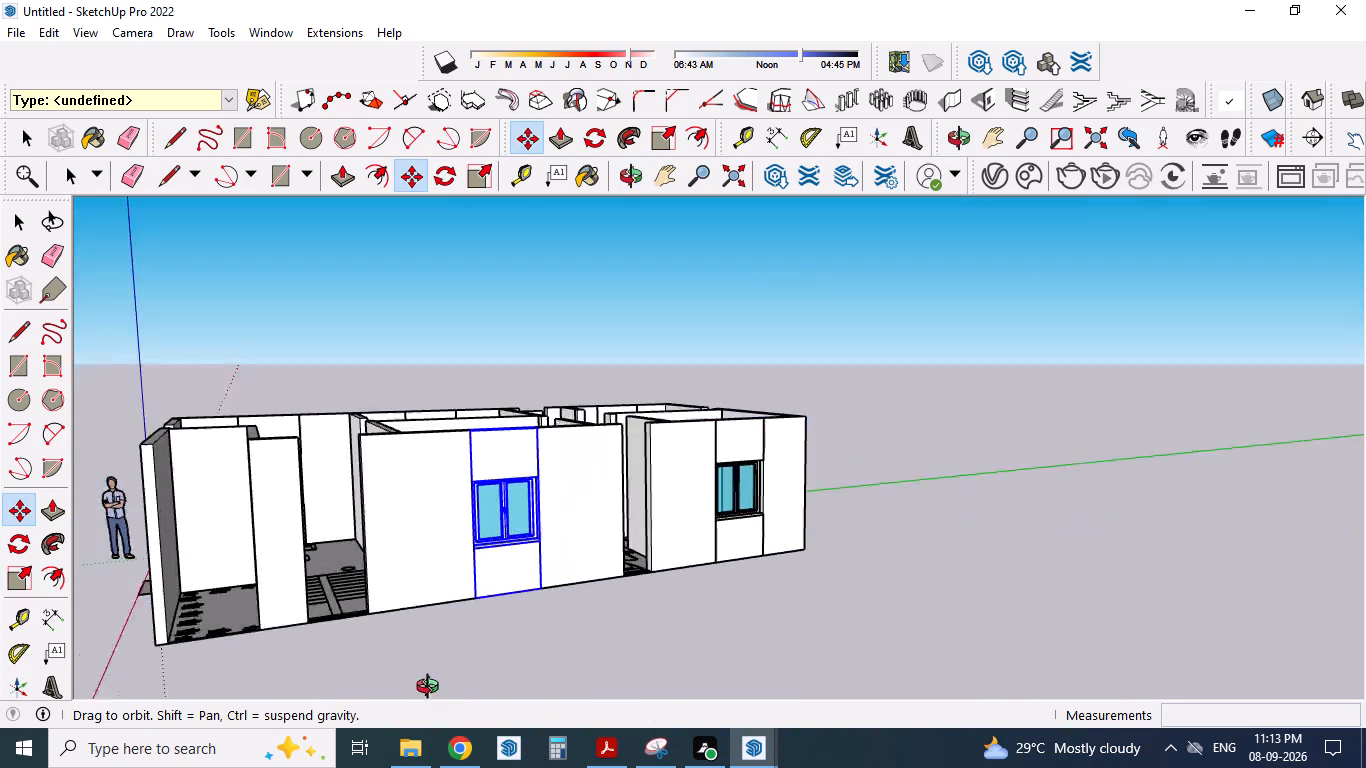
pyautogui.moveTo(432, 689); pyautogui.dragTo(409, 713, button='middle')
pyautogui.scroll(7, 327, 649)
pyautogui.moveTo(421, 642); pyautogui.dragTo(385, 712, button='middle')
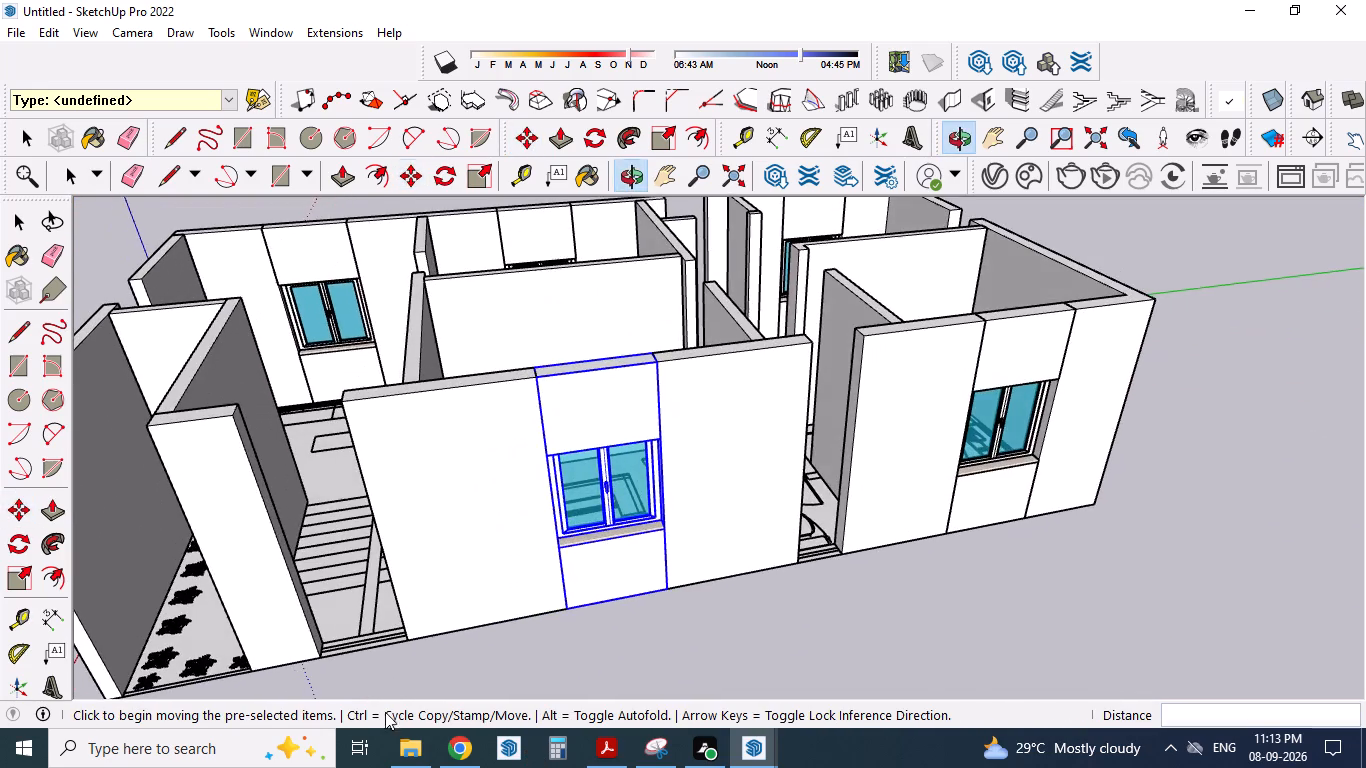
pyautogui.scroll(4, 331, 673)
pyautogui.moveTo(495, 553); pyautogui.dragTo(490, 642, button='middle')
pyautogui.scroll(-3, 343, 486)
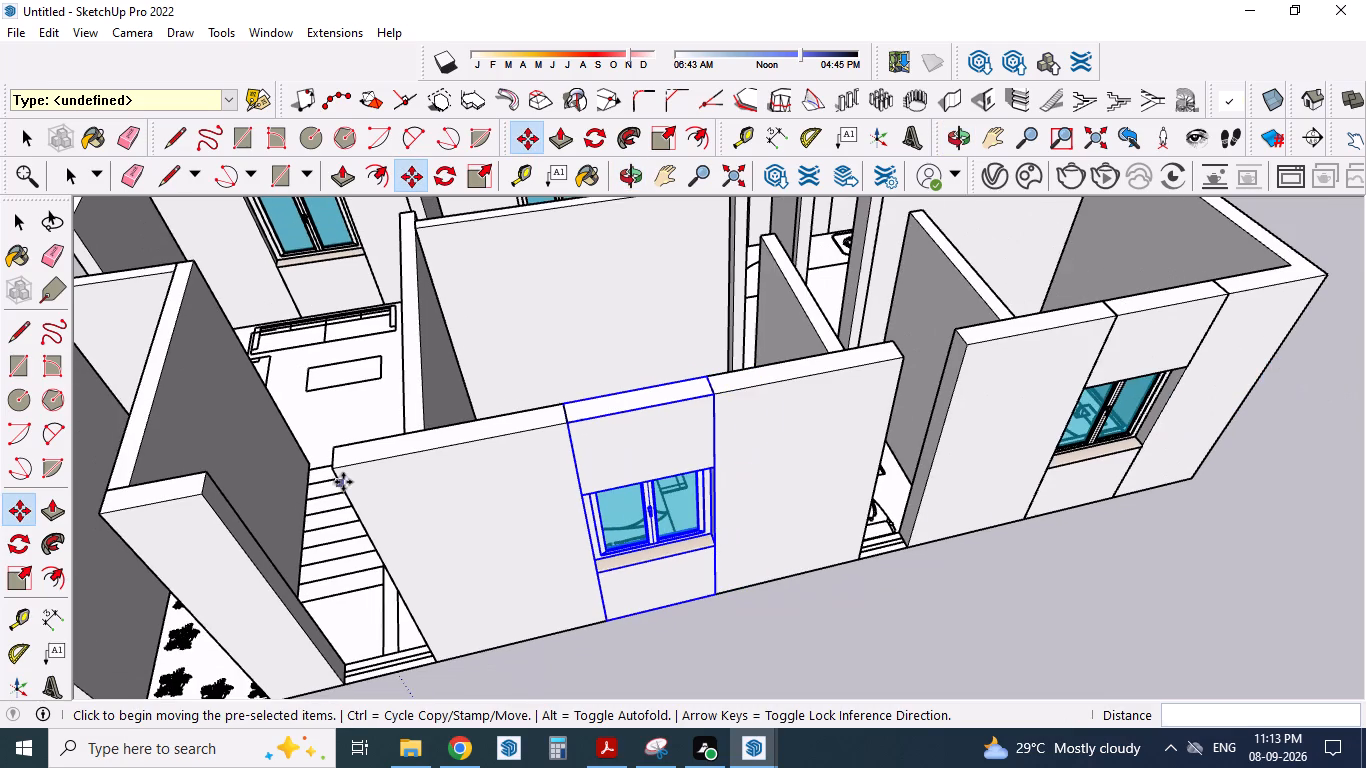
pyautogui.moveTo(317, 574); pyautogui.dragTo(335, 495, button='middle')
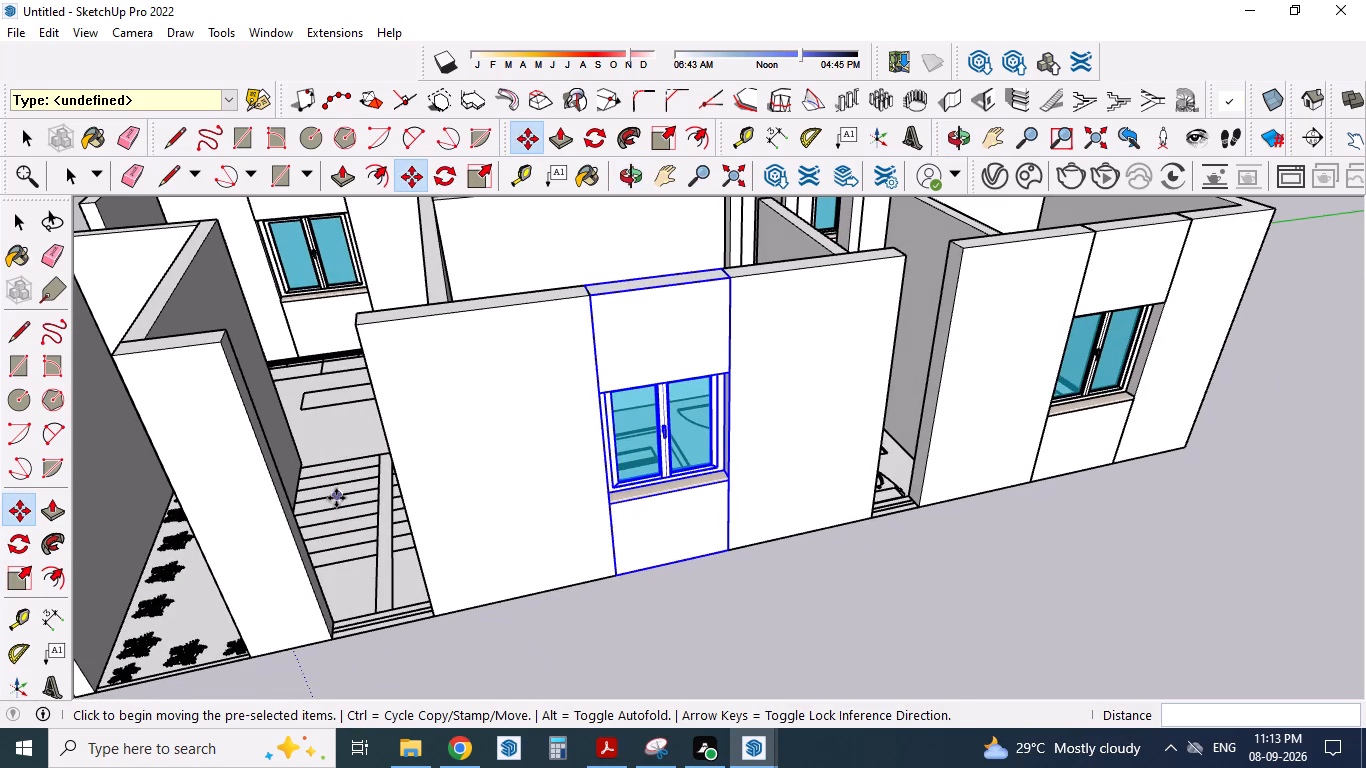
pyautogui.click(511, 750)
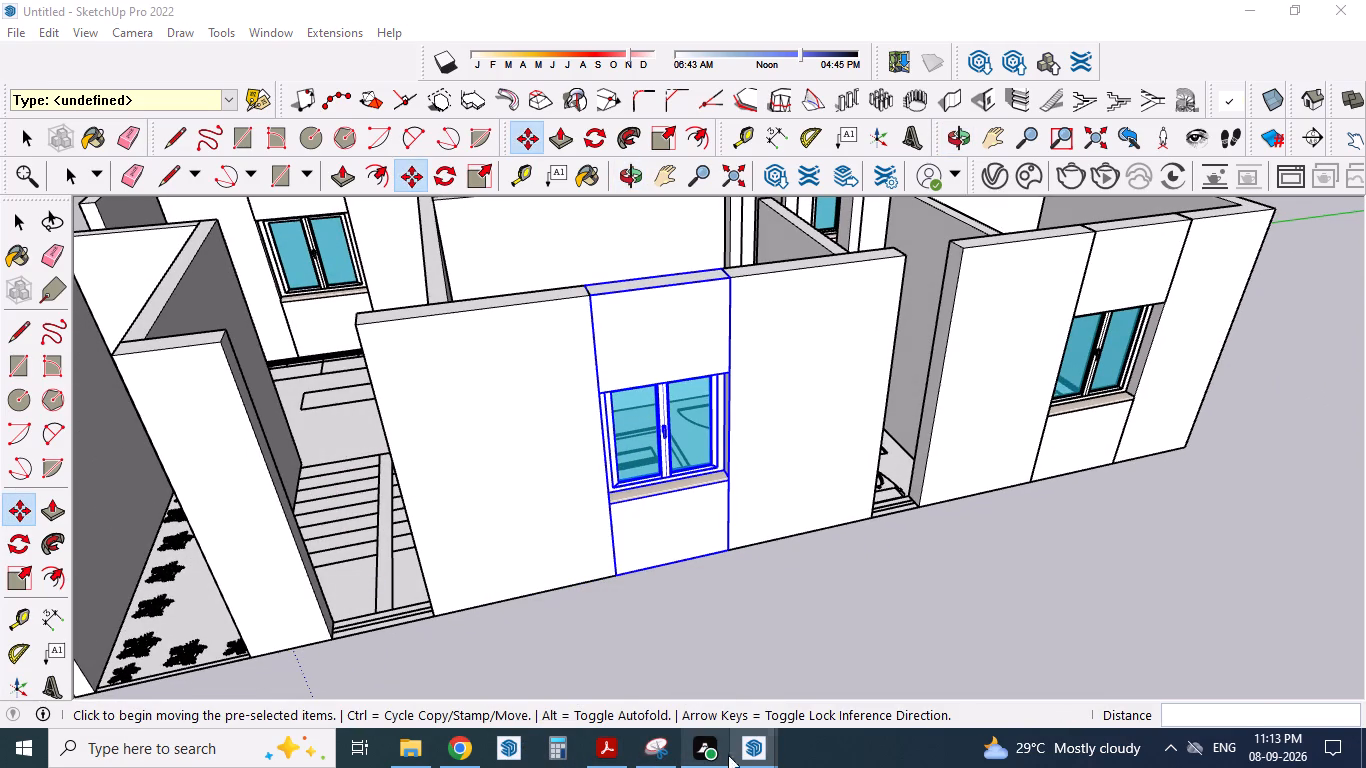
pyautogui.click(754, 764)
pyautogui.click(814, 670)
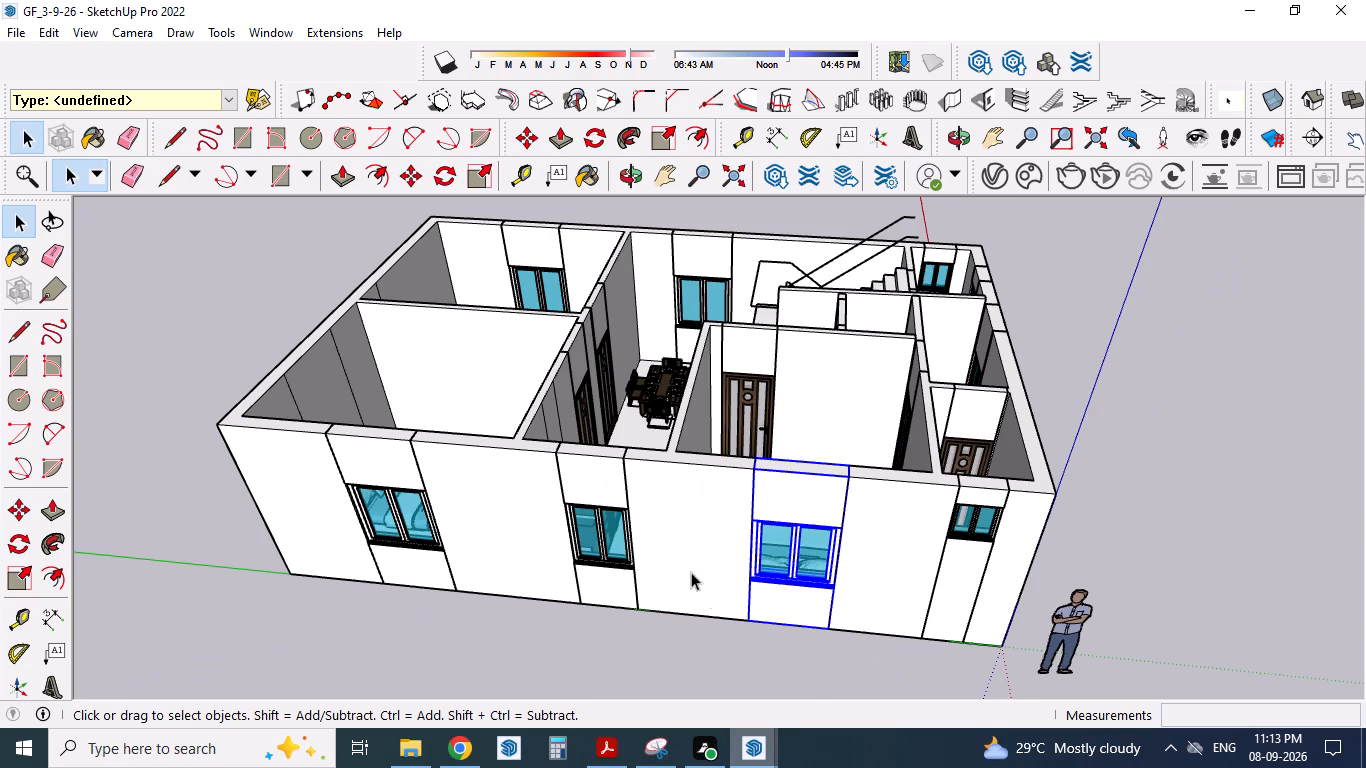
pyautogui.click(604, 494)
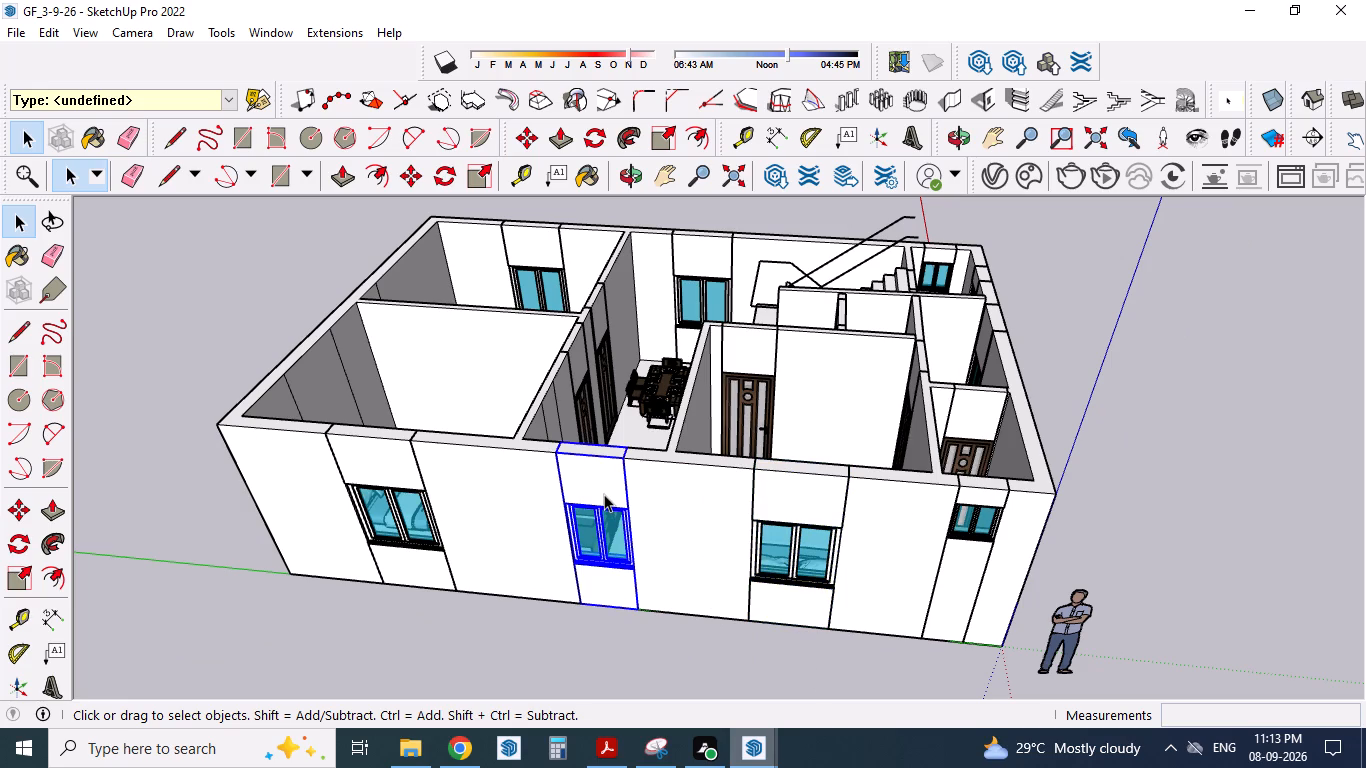
pyautogui.hotkey('ctrl', 'c')
# Switch to the untitled house model and paste the narrower window section into the staircase opening in the outer wall.
pyautogui.click(744, 749)
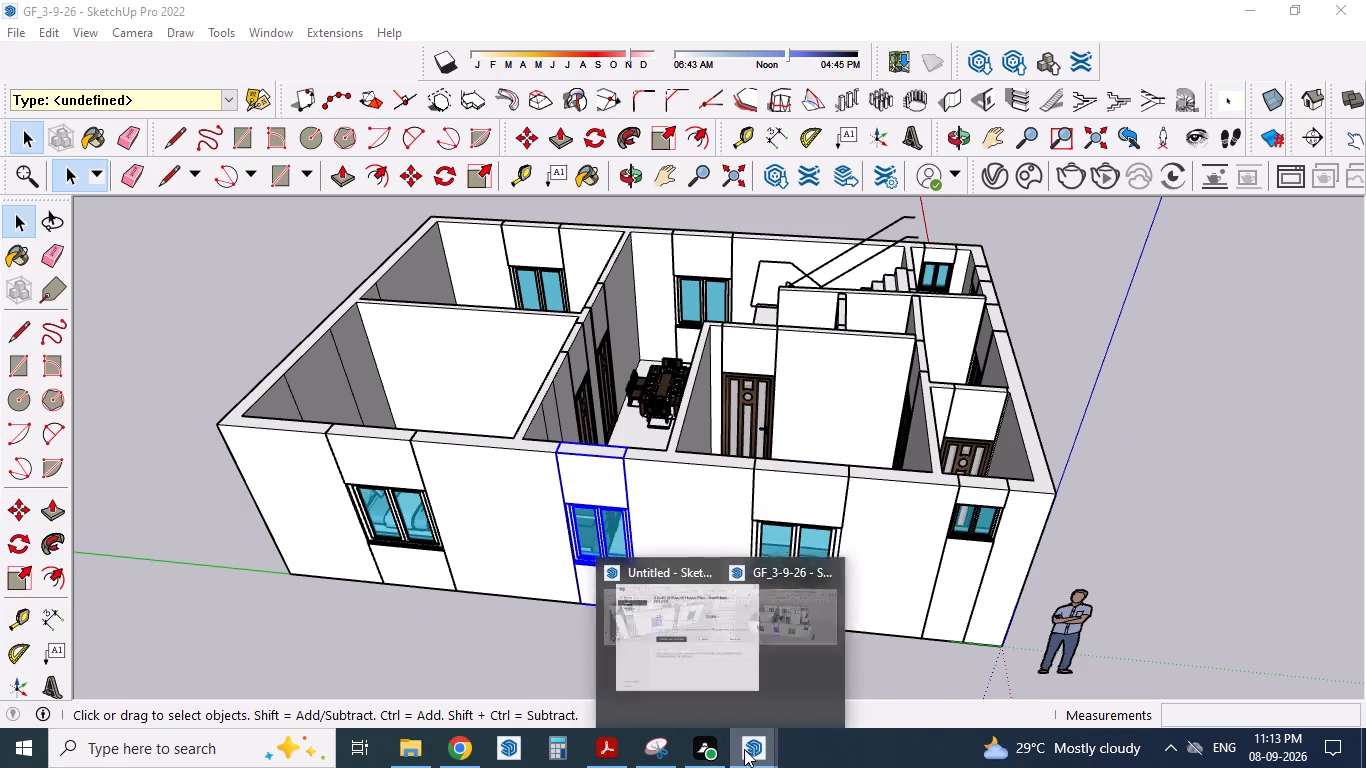
pyautogui.click(695, 658)
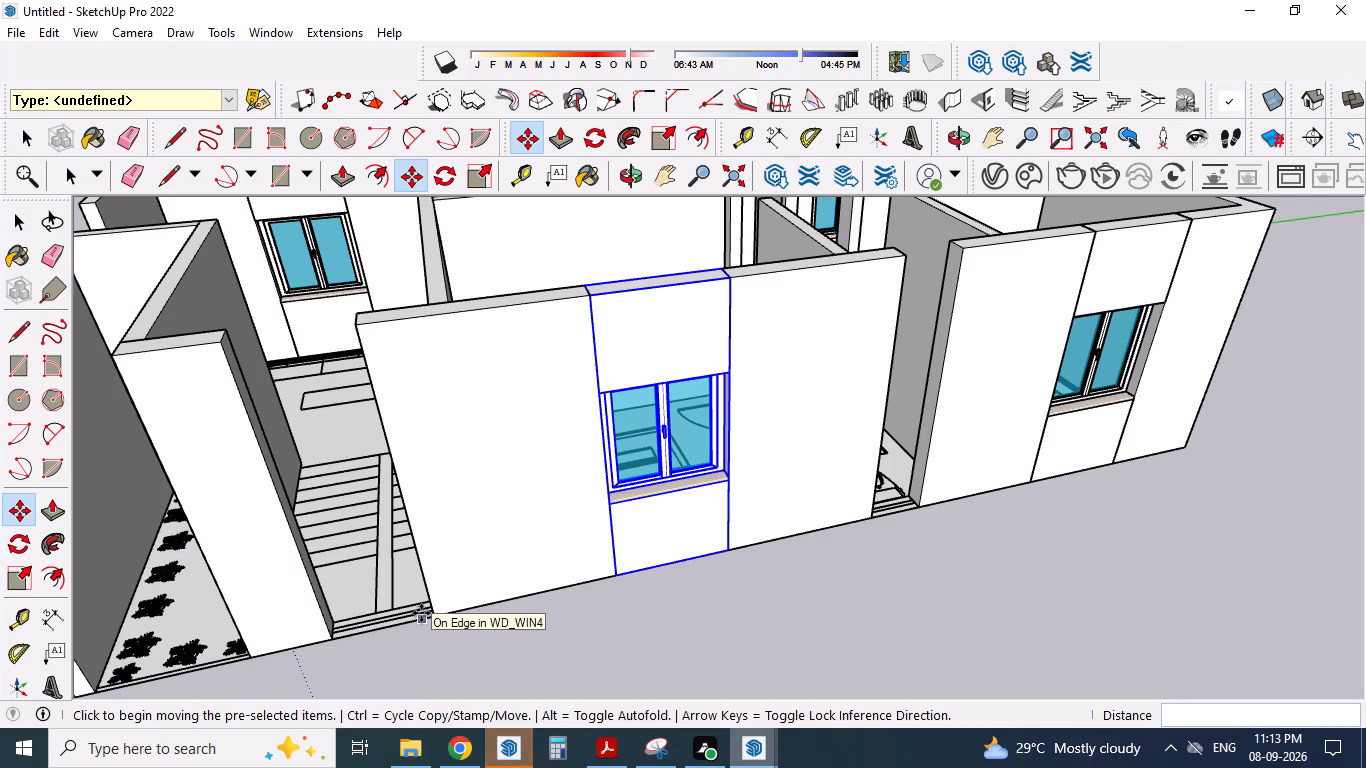
pyautogui.hotkey('ctrl', 'v')
pyautogui.click(339, 627)
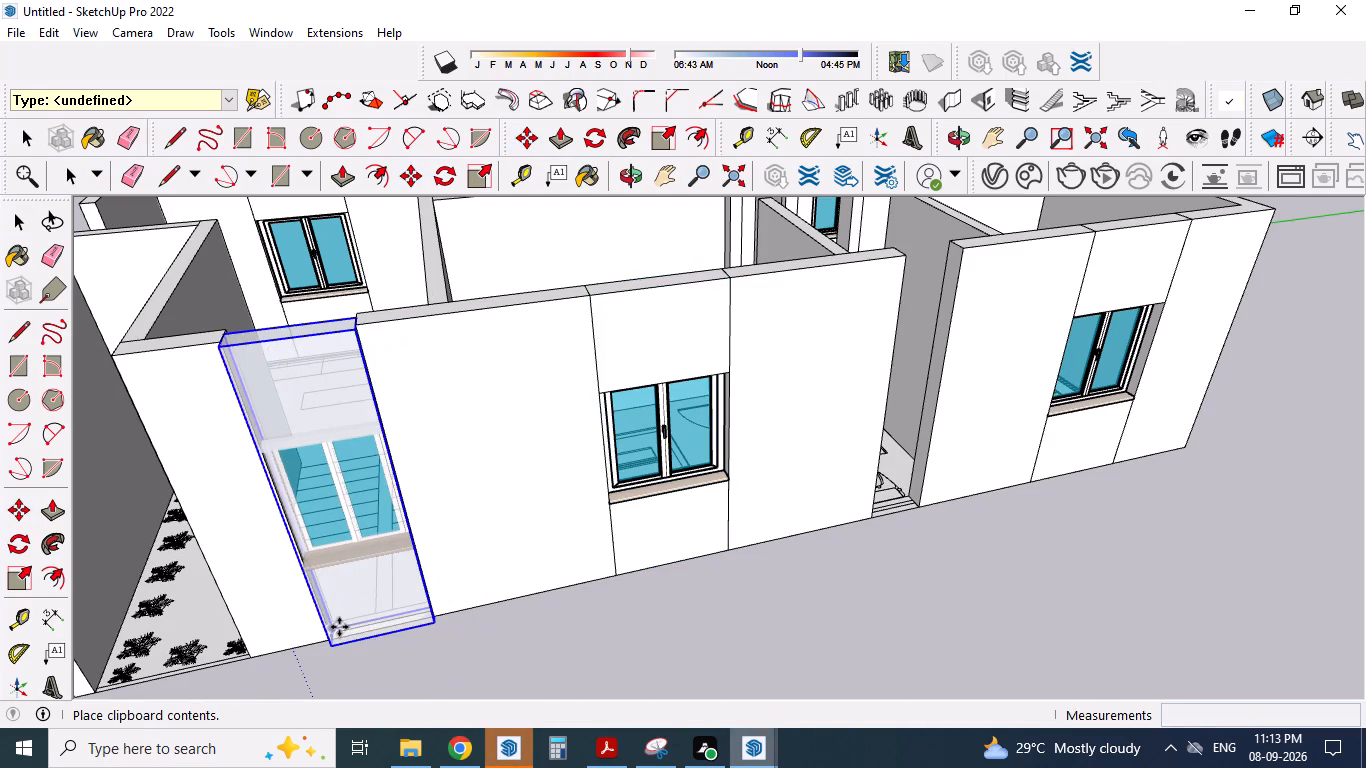
# Move the staircase window section by its bottom corner onto the corner of the adjoining wall so it fits the opening.
pyautogui.scroll(3, 438, 613)
pyautogui.moveTo(419, 664); pyautogui.dragTo(378, 610, button='middle')
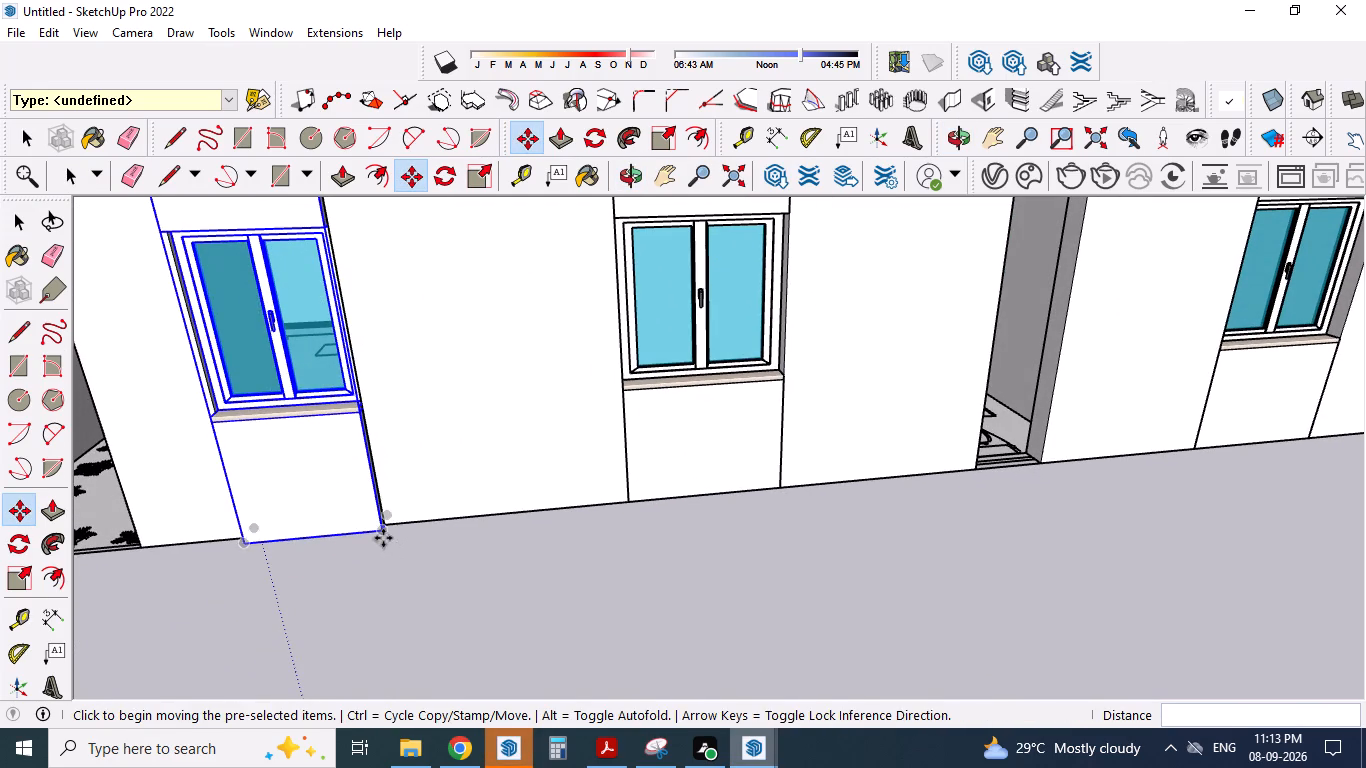
pyautogui.moveTo(382, 534); pyautogui.dragTo(390, 524)
pyautogui.click(406, 547)
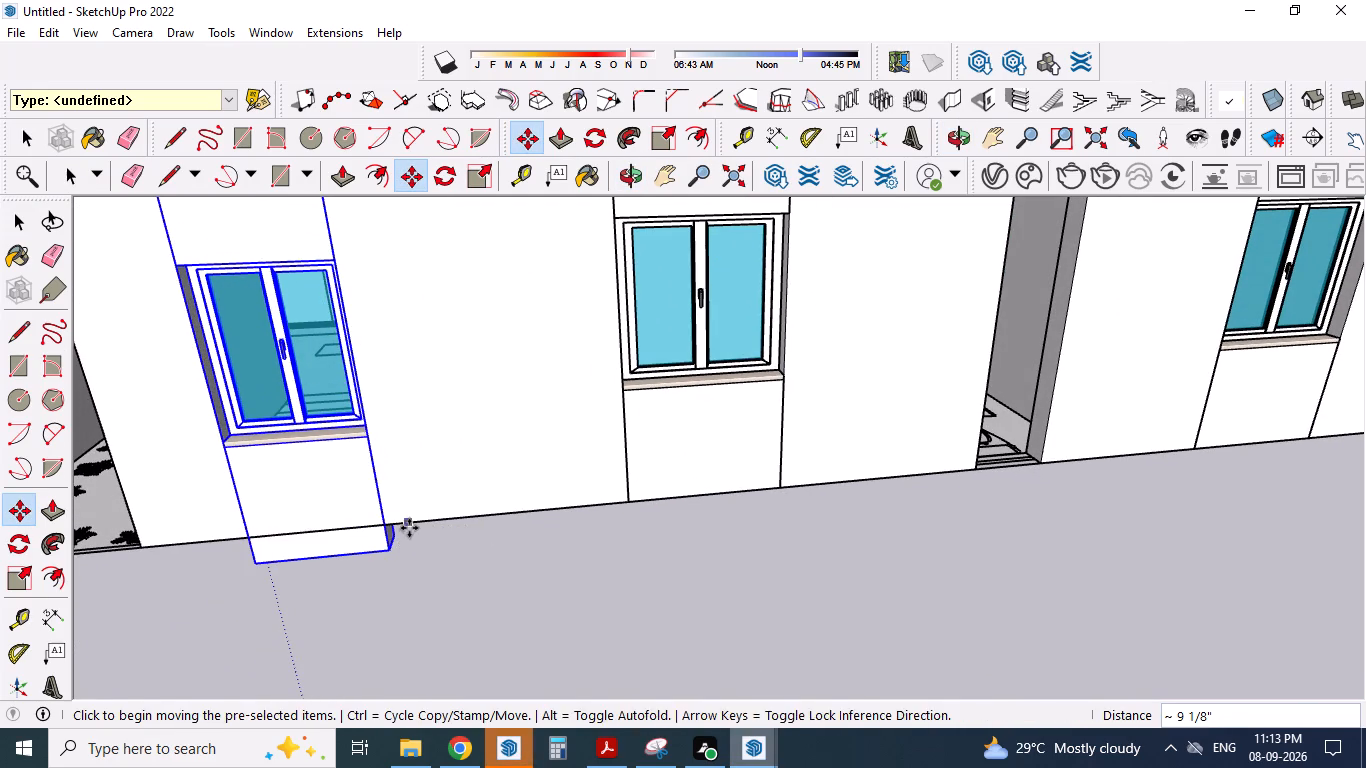
pyautogui.scroll(4, 390, 540)
pyautogui.moveTo(388, 551); pyautogui.dragTo(371, 517)
pyautogui.click(371, 517)
pyautogui.scroll(-7, 448, 546)
# Paste the narrower window section into the passage opening between the kitchen and dining windows in the green-axis wall.
pyautogui.moveTo(668, 586); pyautogui.dragTo(470, 579, button='middle')
pyautogui.scroll(-7, 536, 582)
pyautogui.moveTo(716, 602); pyautogui.dragTo(462, 588, button='middle')
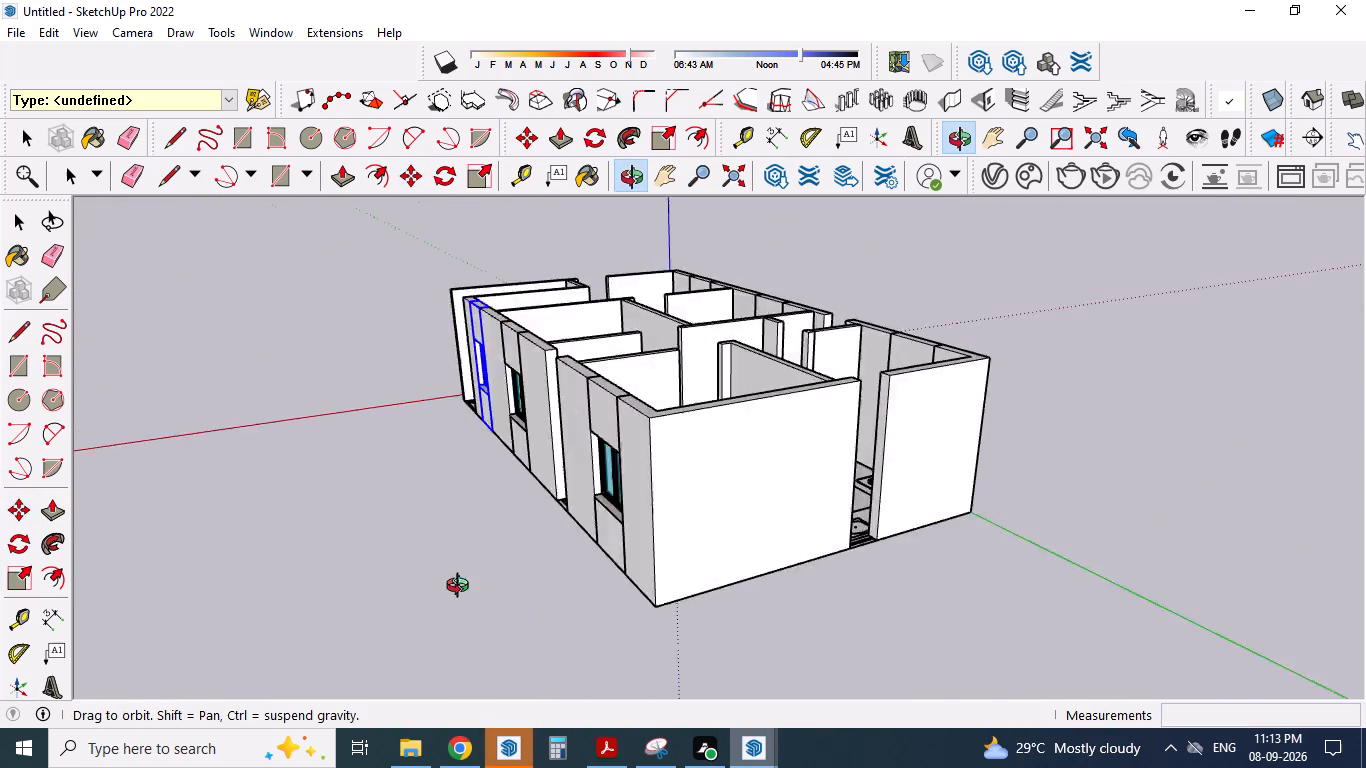
pyautogui.moveTo(462, 588); pyautogui.dragTo(342, 587, button='middle')
pyautogui.scroll(3, 787, 540)
pyautogui.moveTo(747, 574); pyautogui.dragTo(389, 634, button='middle')
pyautogui.moveTo(823, 531); pyautogui.dragTo(648, 593, button='middle')
pyautogui.scroll(4, 583, 558)
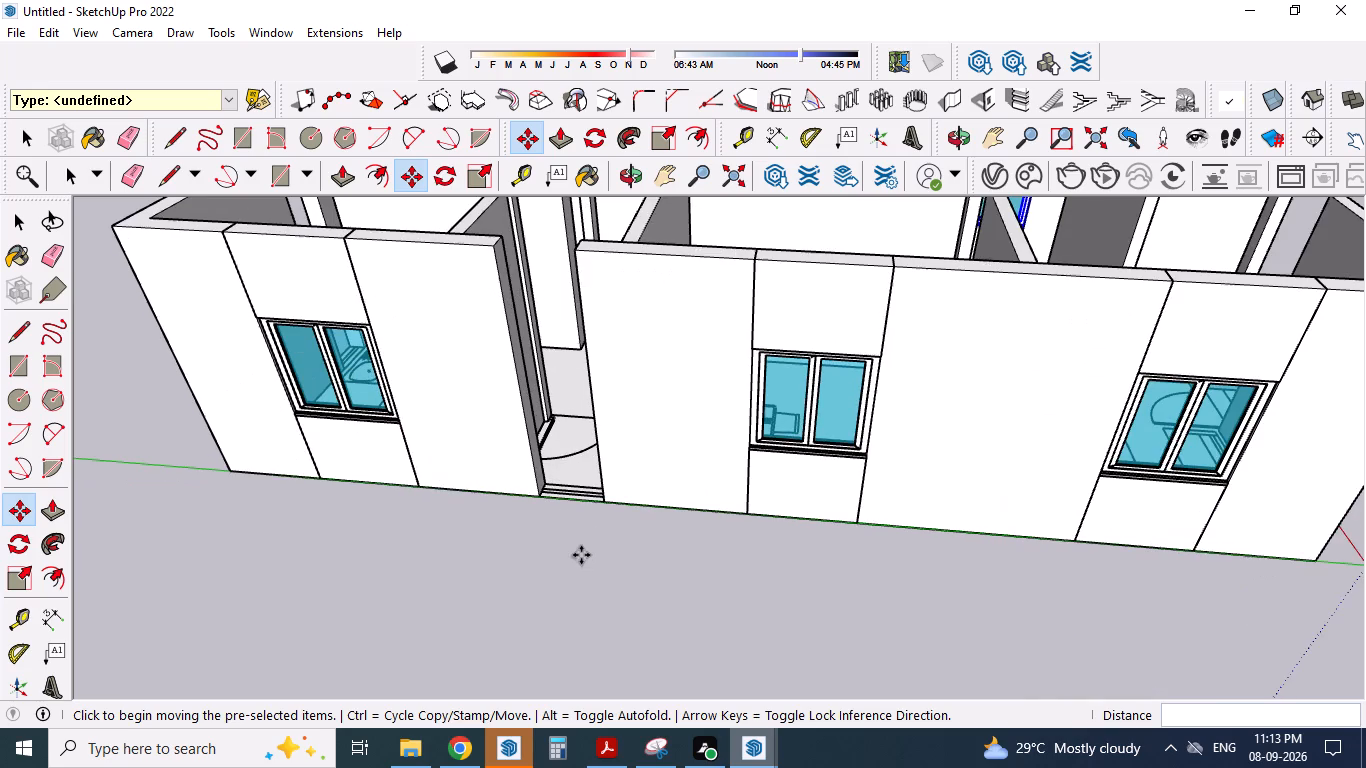
pyautogui.moveTo(606, 531); pyautogui.dragTo(622, 513, button='middle')
pyautogui.scroll(1, 622, 513)
pyautogui.hotkey('ctrl', 'v')
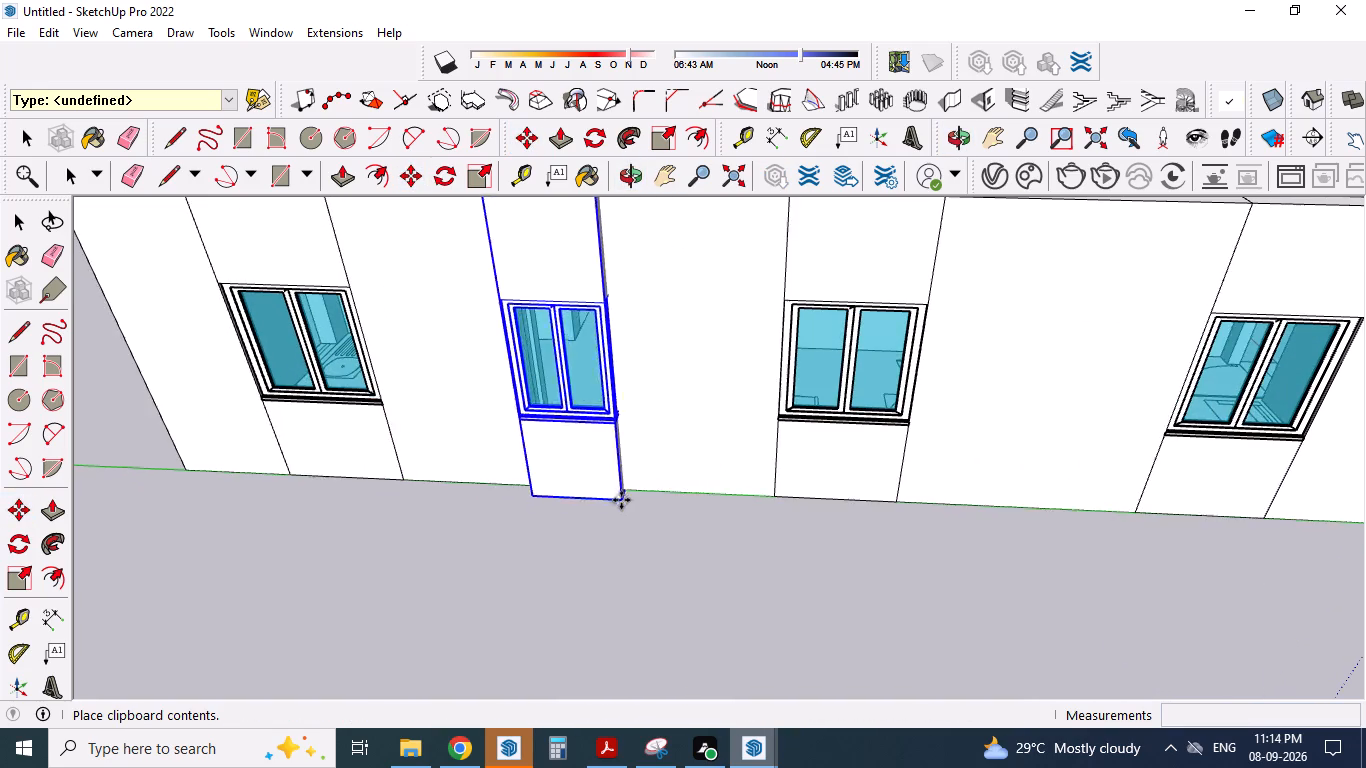
pyautogui.scroll(3, 619, 496)
pyautogui.click(615, 485)
pyautogui.scroll(-6, 624, 528)
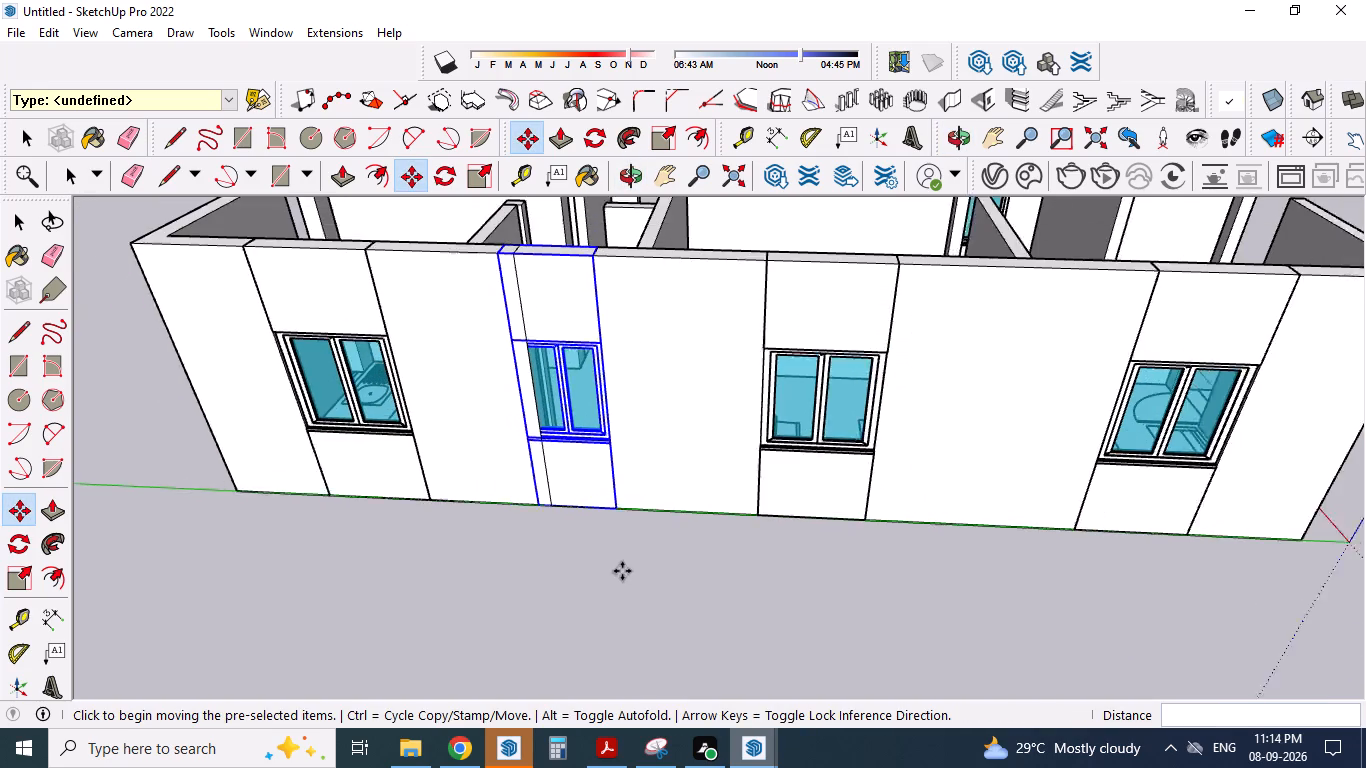
# Remove the pasted narrower window section from the passage opening between the kitchen and dining windows by undoing its placement.
pyautogui.moveTo(605, 571); pyautogui.dragTo(672, 712, button='middle')
pyautogui.scroll(-3, 652, 539)
pyautogui.moveTo(651, 571); pyautogui.dragTo(709, 650, button='middle')
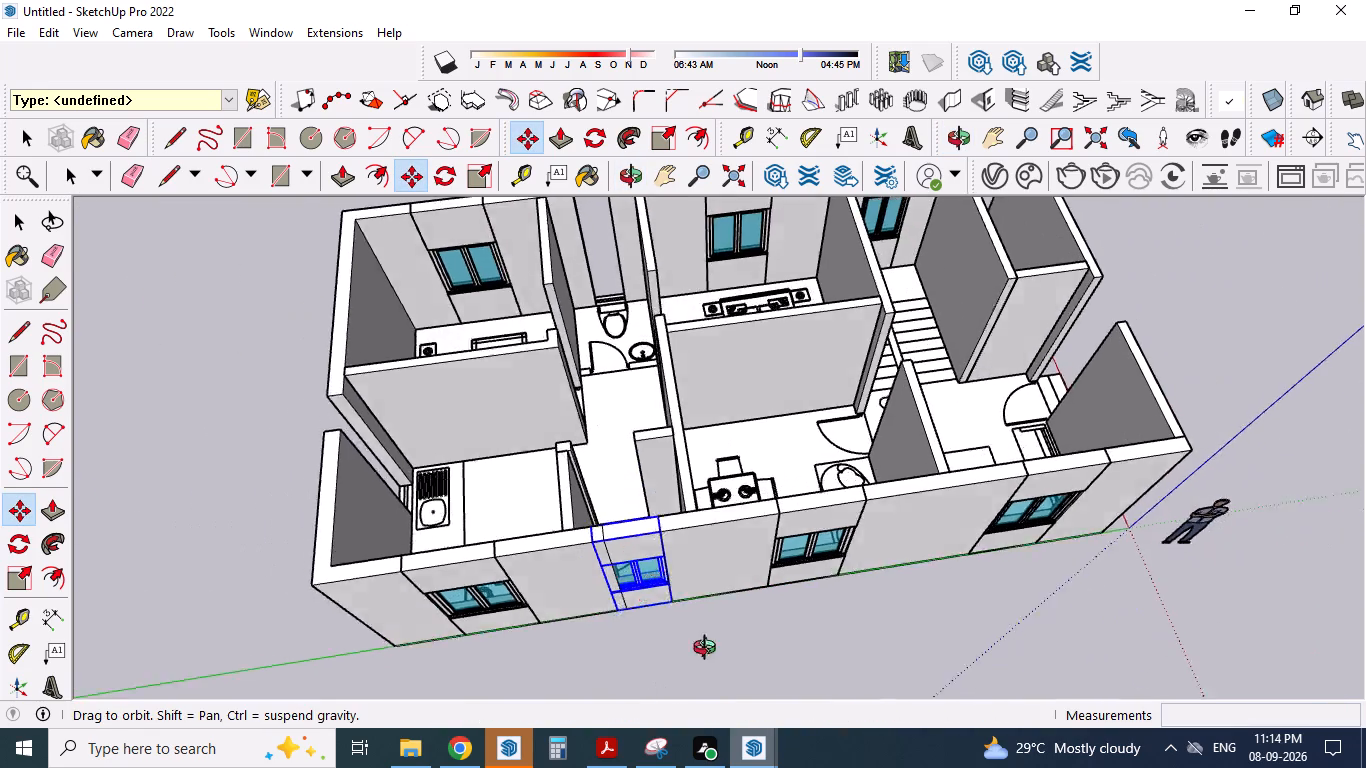
pyautogui.moveTo(709, 650); pyautogui.dragTo(603, 562, button='middle')
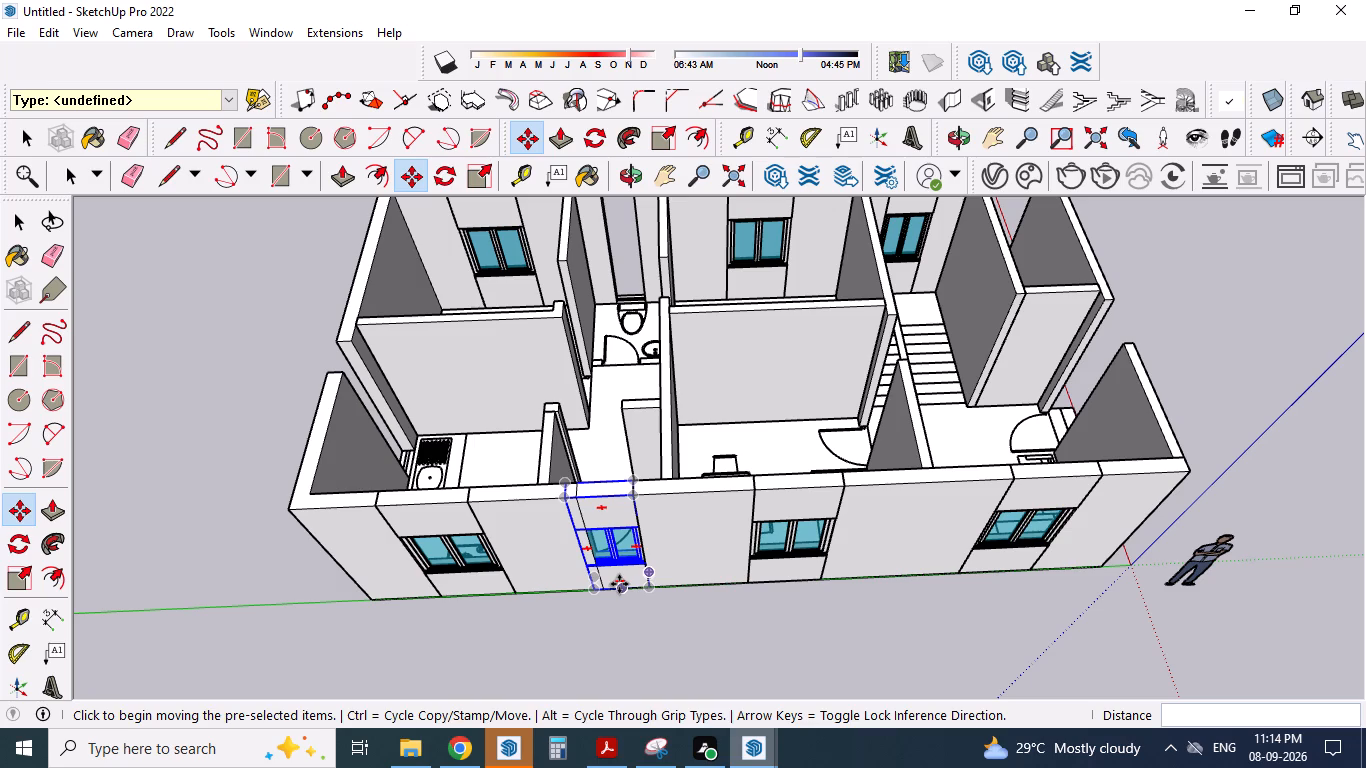
pyautogui.press('Escape')
pyautogui.click(612, 512)
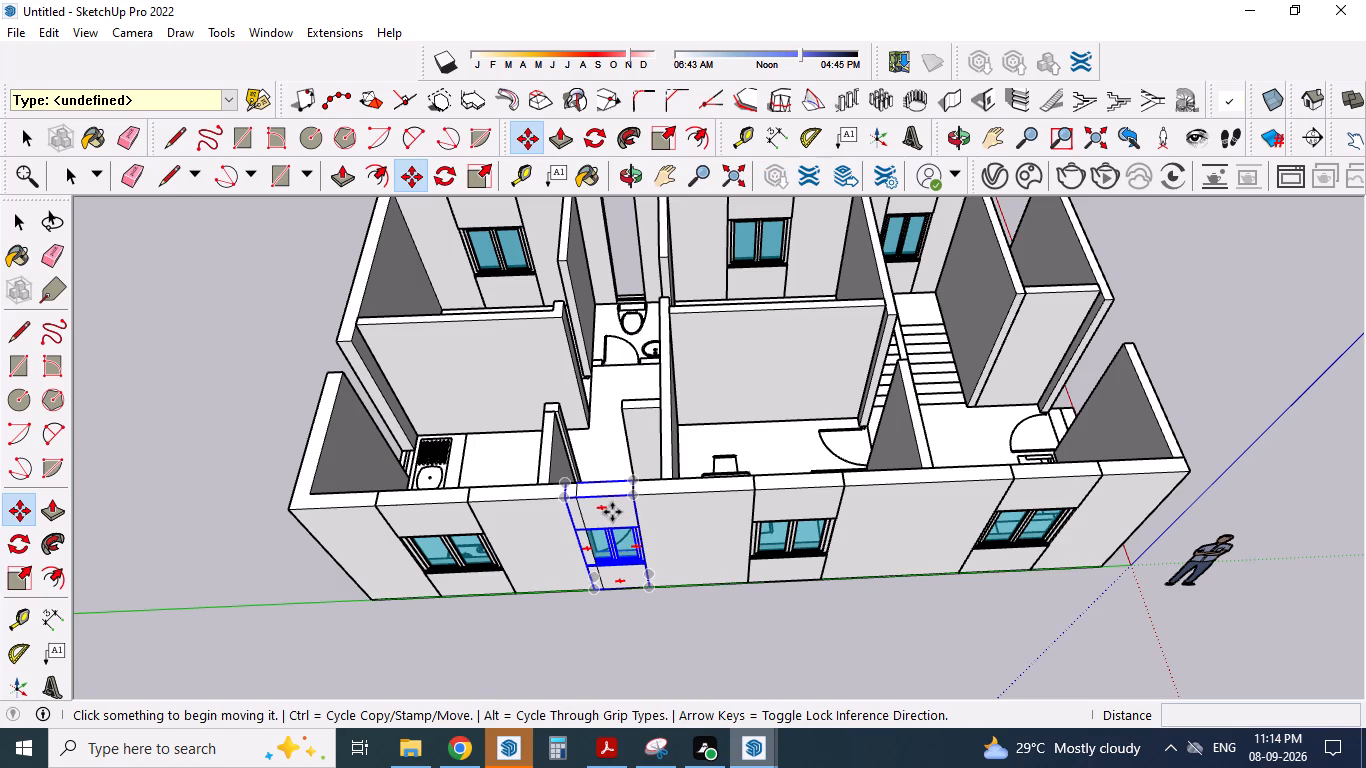
pyautogui.press('Delete')
pyautogui.press('Escape')
pyautogui.press('Escape')
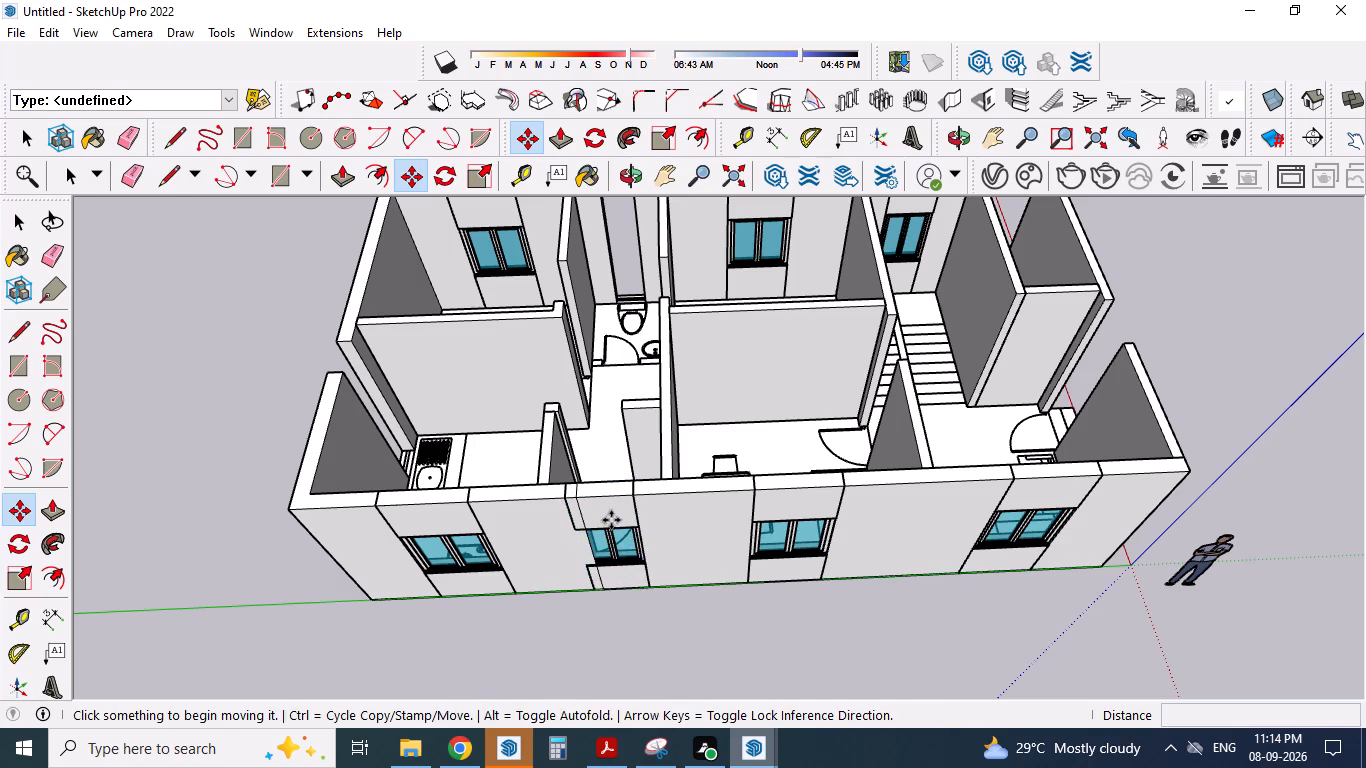
pyautogui.scroll(3, 613, 554)
pyautogui.moveTo(613, 554); pyautogui.dragTo(629, 465, button='middle')
pyautogui.scroll(-1, 629, 465)
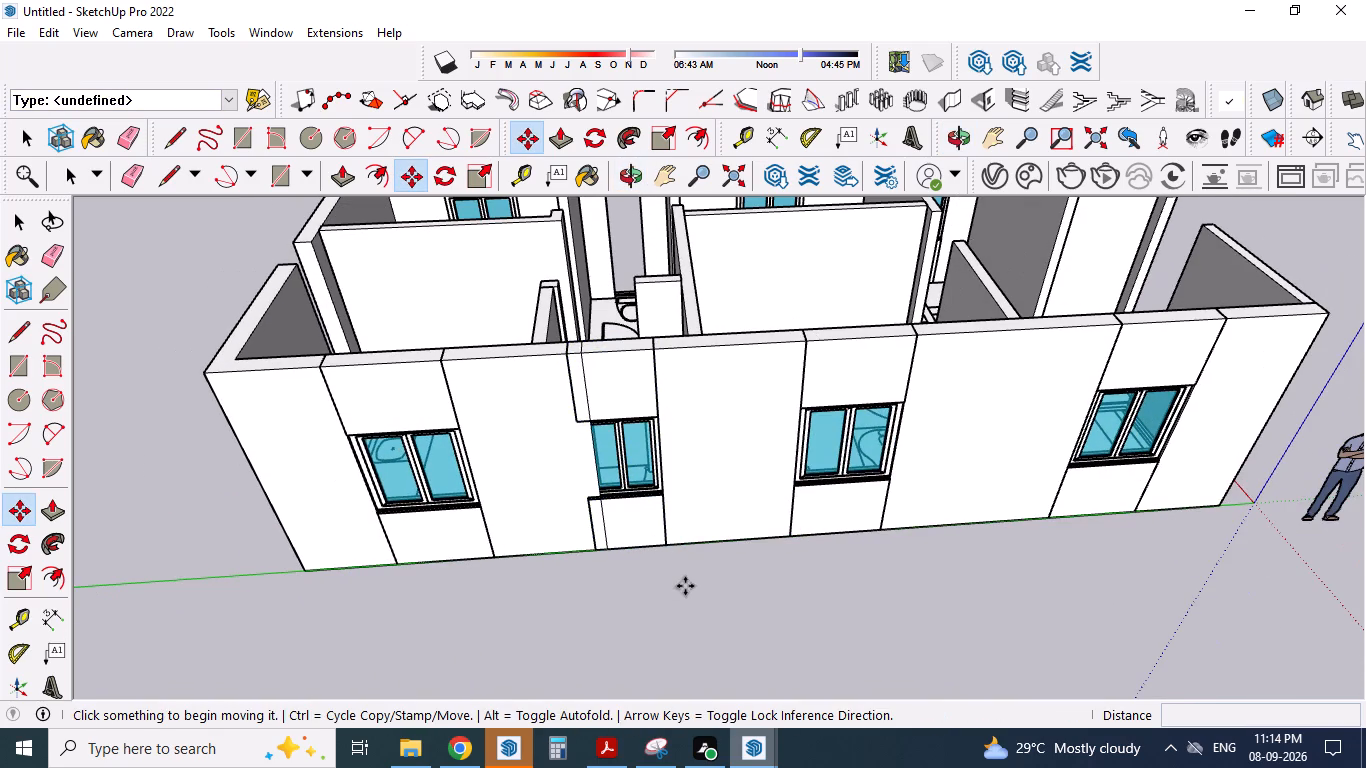
pyautogui.hotkey('ctrl', 'z')
# Examine the outer walls from all sides, including the planted strip and the toilet opening, for openings still to fill.
pyautogui.scroll(-1, 665, 578)
pyautogui.scroll(-1, 818, 544)
pyautogui.moveTo(818, 544); pyautogui.dragTo(560, 622, button='middle')
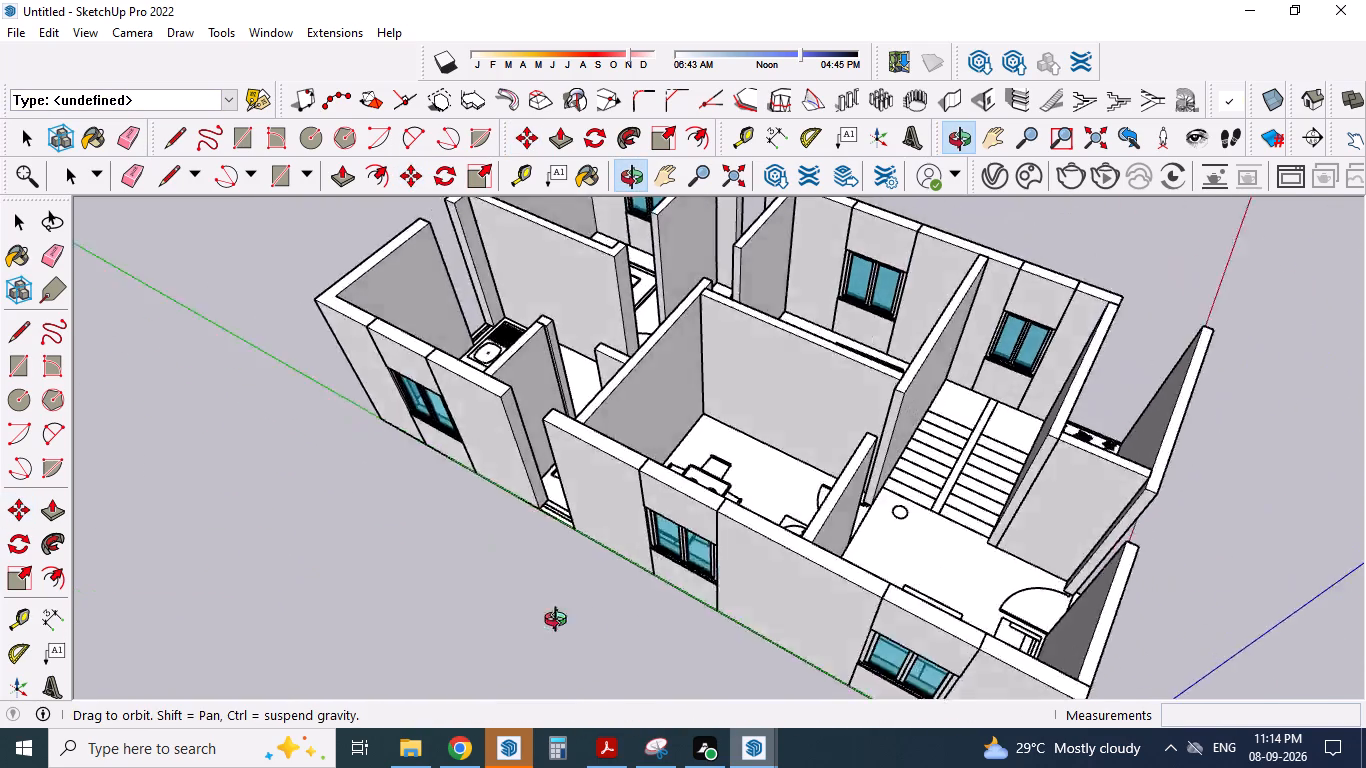
pyautogui.moveTo(560, 622); pyautogui.dragTo(308, 596, button='middle')
pyautogui.scroll(-3, 468, 471)
pyautogui.scroll(1, 595, 641)
pyautogui.moveTo(584, 578); pyautogui.dragTo(443, 544, button='middle')
pyautogui.scroll(-1, 584, 578)
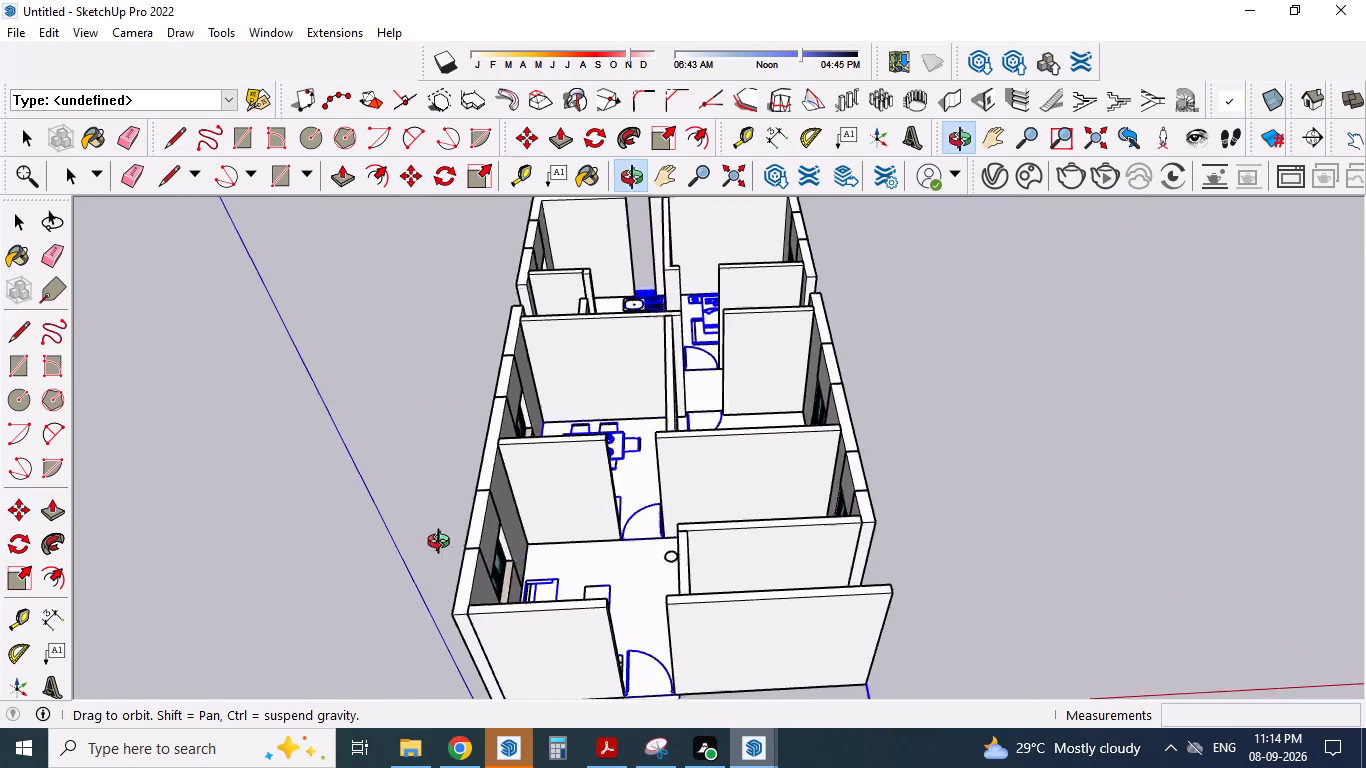
pyautogui.moveTo(443, 544); pyautogui.dragTo(418, 529, button='middle')
pyautogui.scroll(1, 427, 521)
pyautogui.moveTo(680, 615); pyautogui.dragTo(384, 611, button='middle')
pyautogui.scroll(-1, 680, 615)
pyautogui.scroll(2, 494, 572)
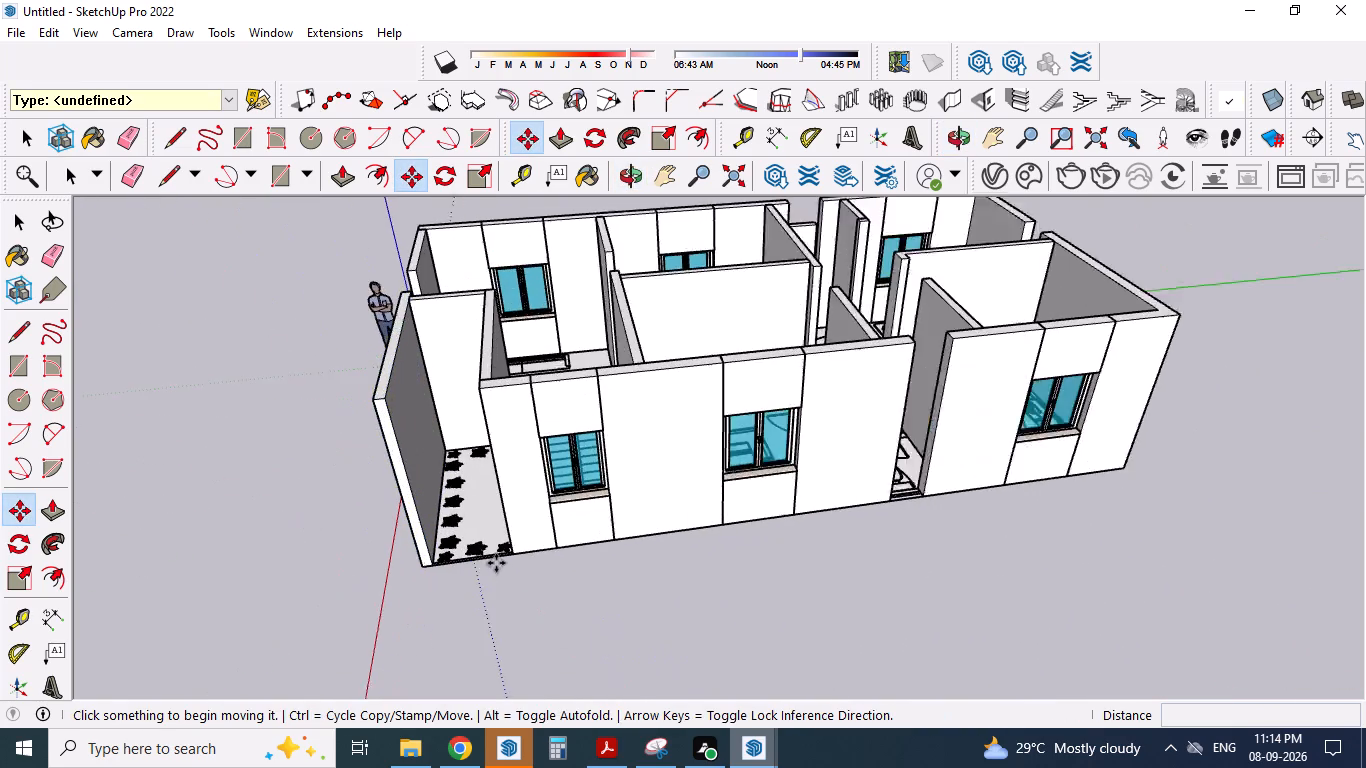
pyautogui.scroll(7, 496, 563)
pyautogui.moveTo(480, 605); pyautogui.dragTo(479, 673, button='middle')
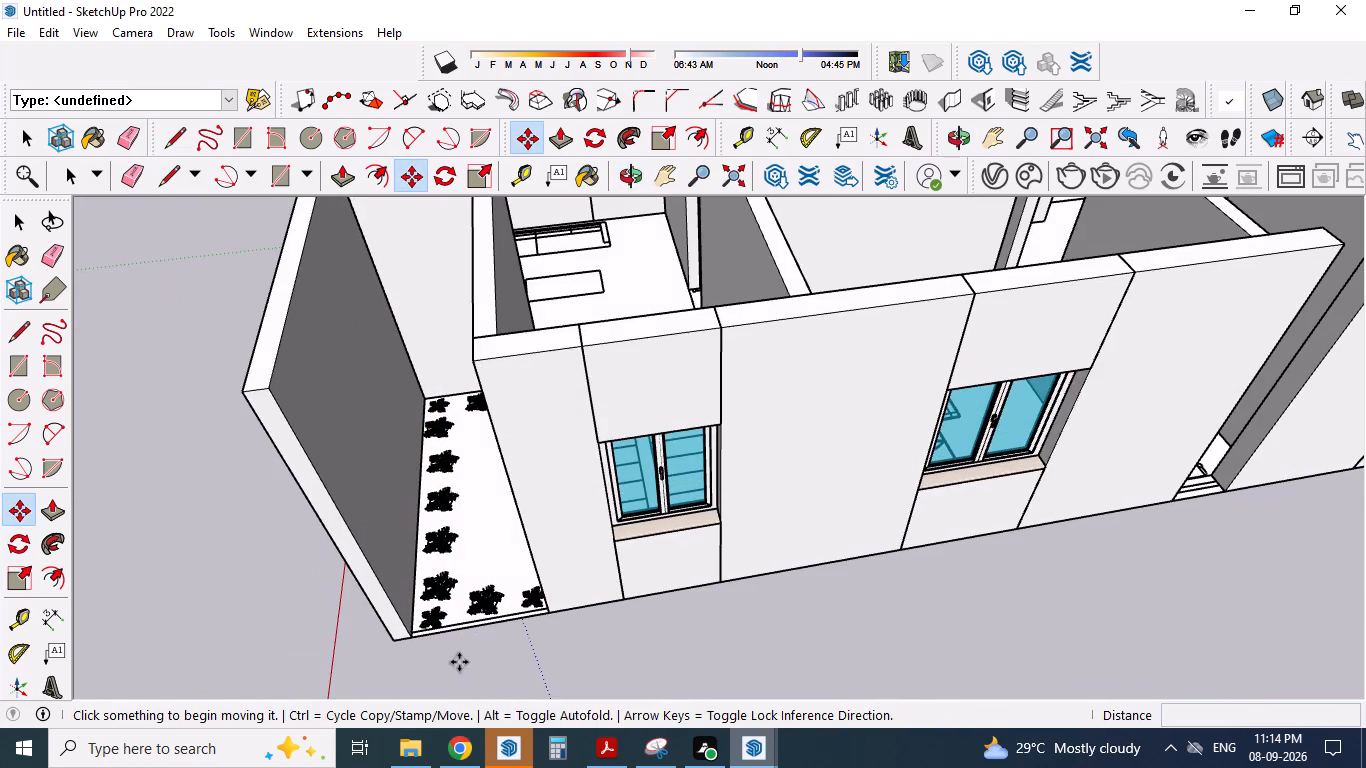
pyautogui.scroll(9, 459, 662)
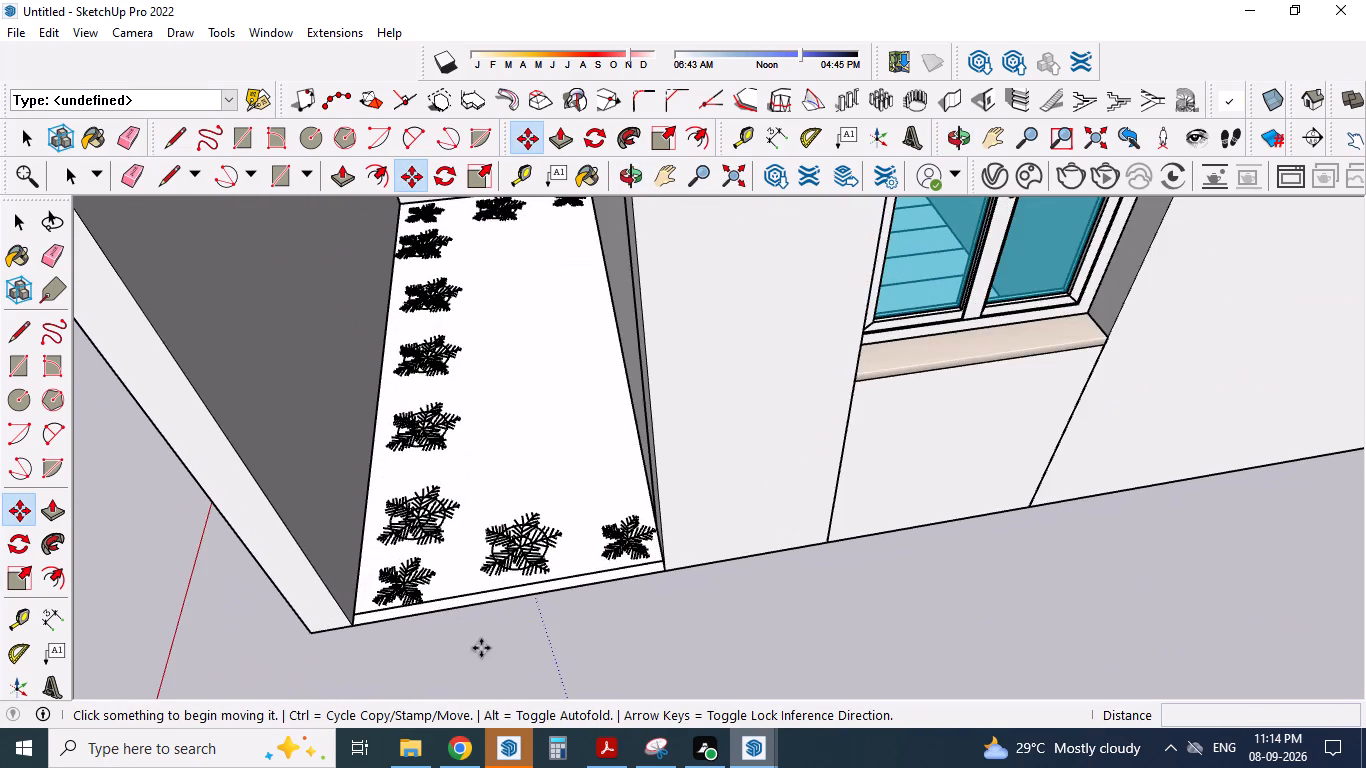
pyautogui.moveTo(488, 646); pyautogui.dragTo(491, 674, button='middle')
pyautogui.scroll(3, 484, 661)
pyautogui.scroll(-2, 480, 647)
pyautogui.moveTo(542, 548); pyautogui.dragTo(541, 591, button='middle')
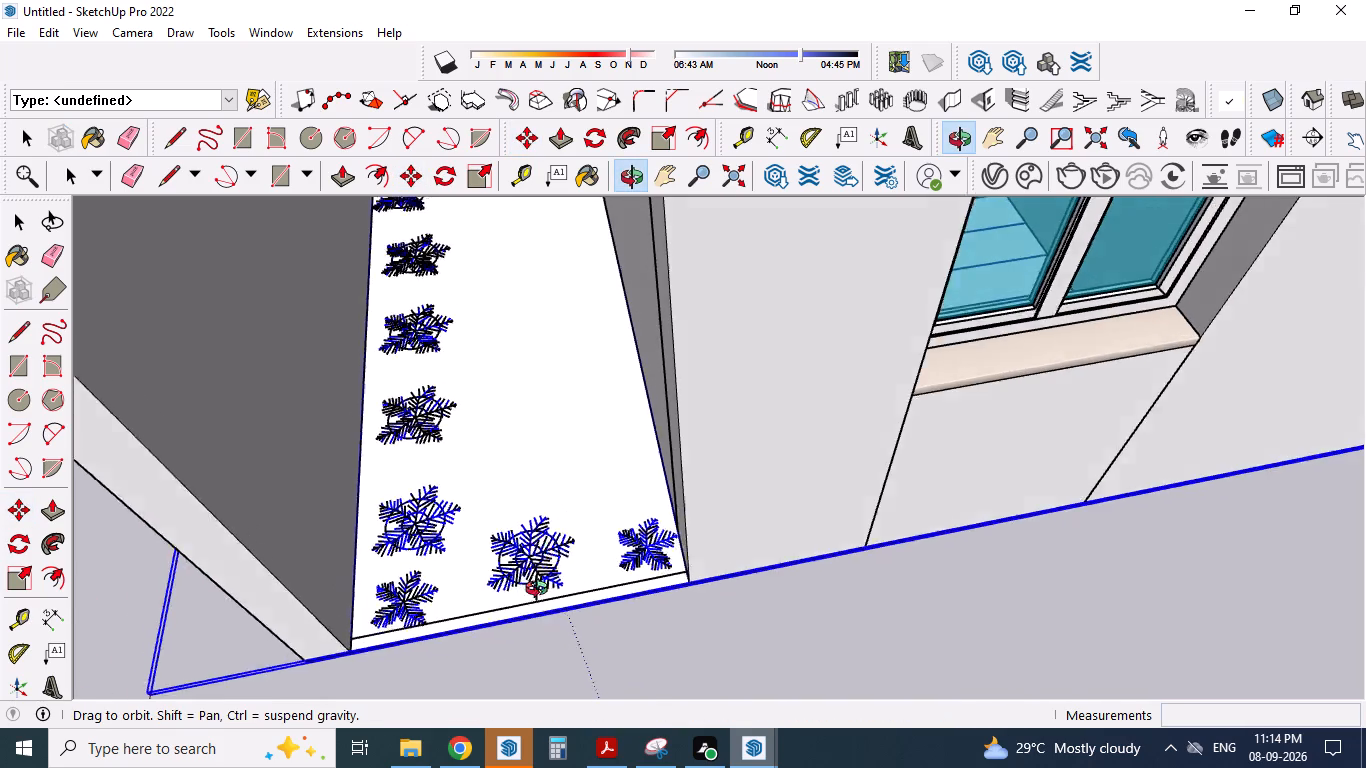
pyautogui.moveTo(541, 591); pyautogui.dragTo(515, 655, button='middle')
pyautogui.scroll(-4, 515, 609)
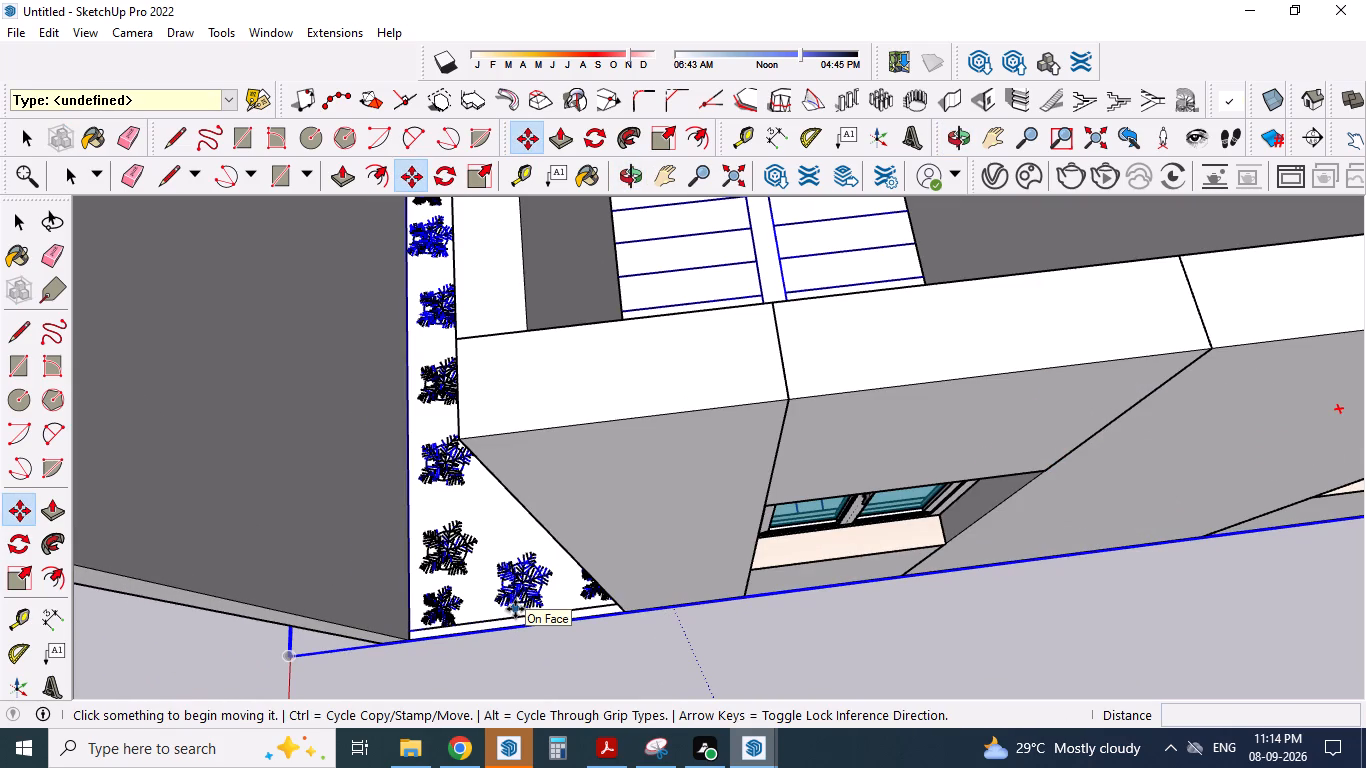
pyautogui.scroll(-8, 445, 541)
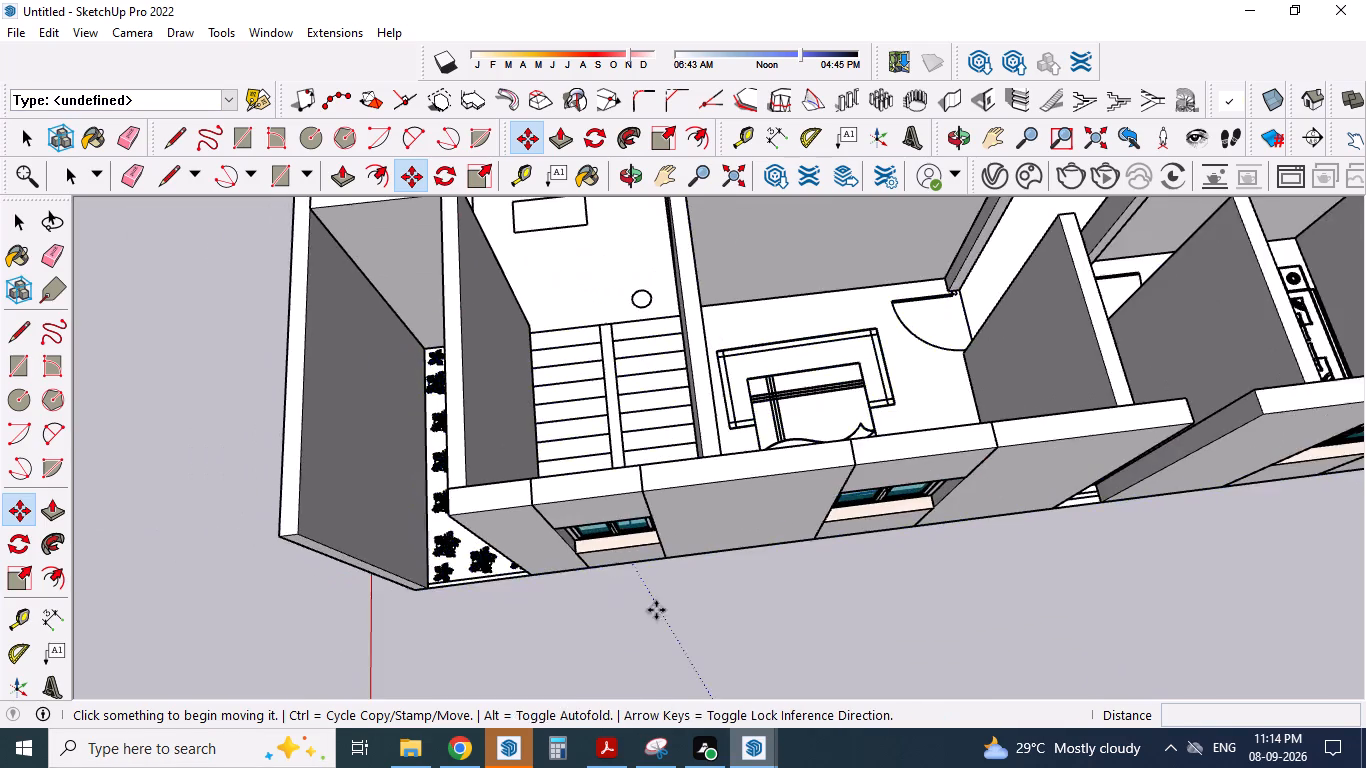
pyautogui.moveTo(656, 610); pyautogui.dragTo(369, 449, button='middle')
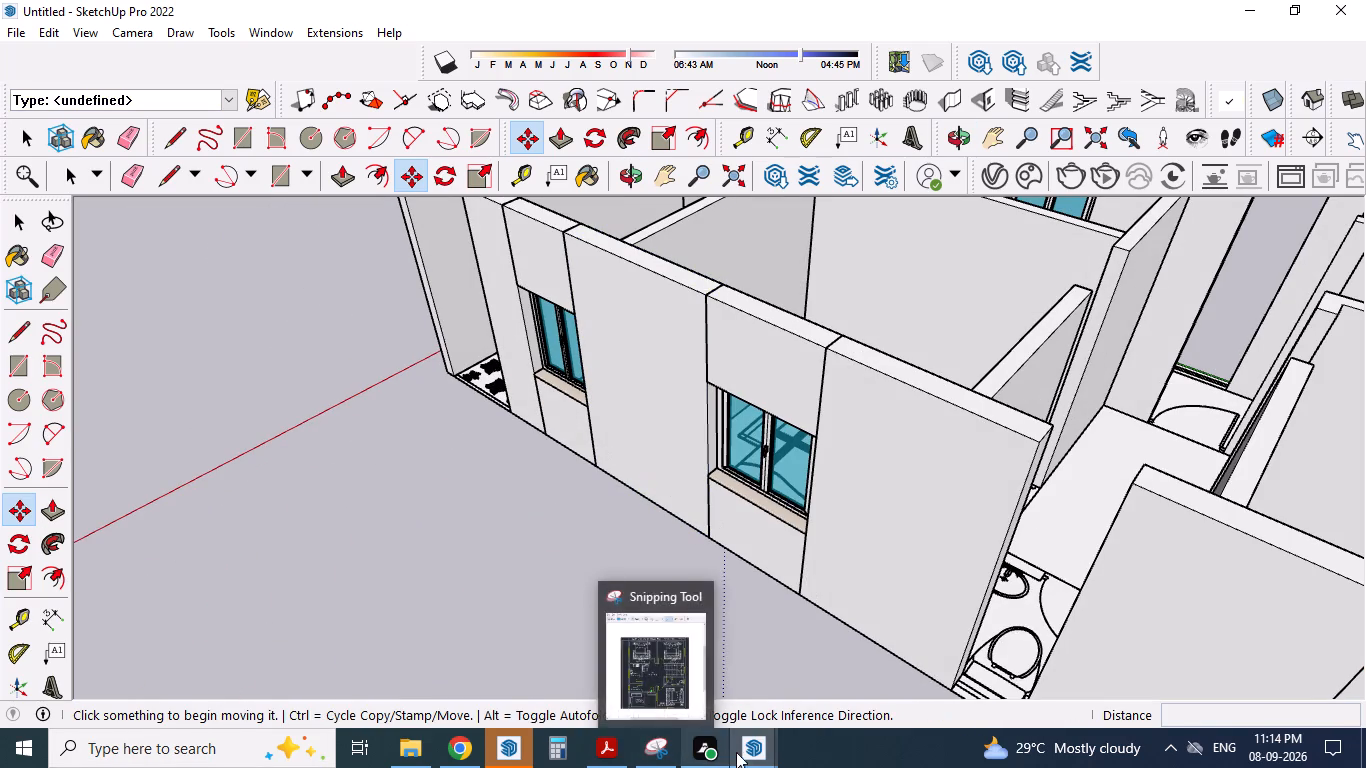
# Switch to GF_3-9-26 and copy the narrow wall section with the small high two-pane window near the building corner.
pyautogui.click(749, 754)
pyautogui.click(796, 694)
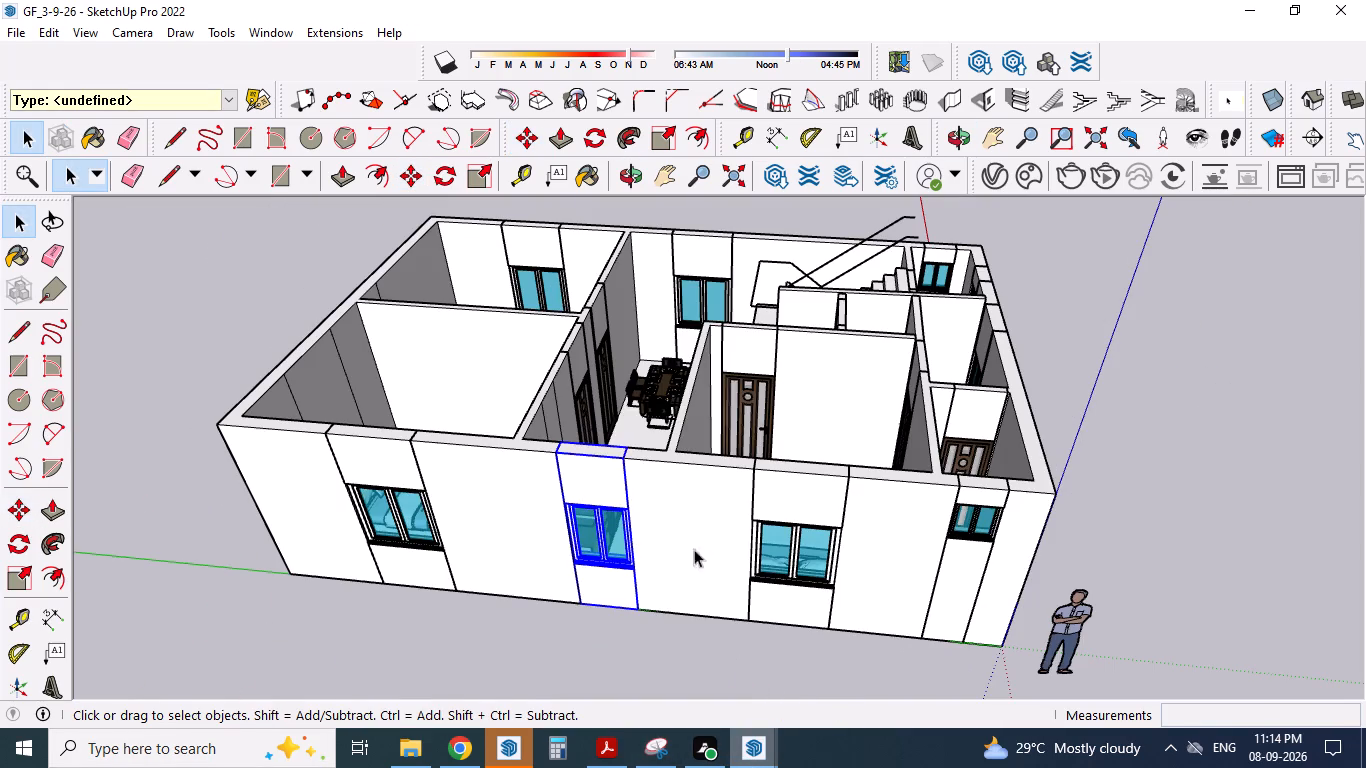
pyautogui.click(972, 552)
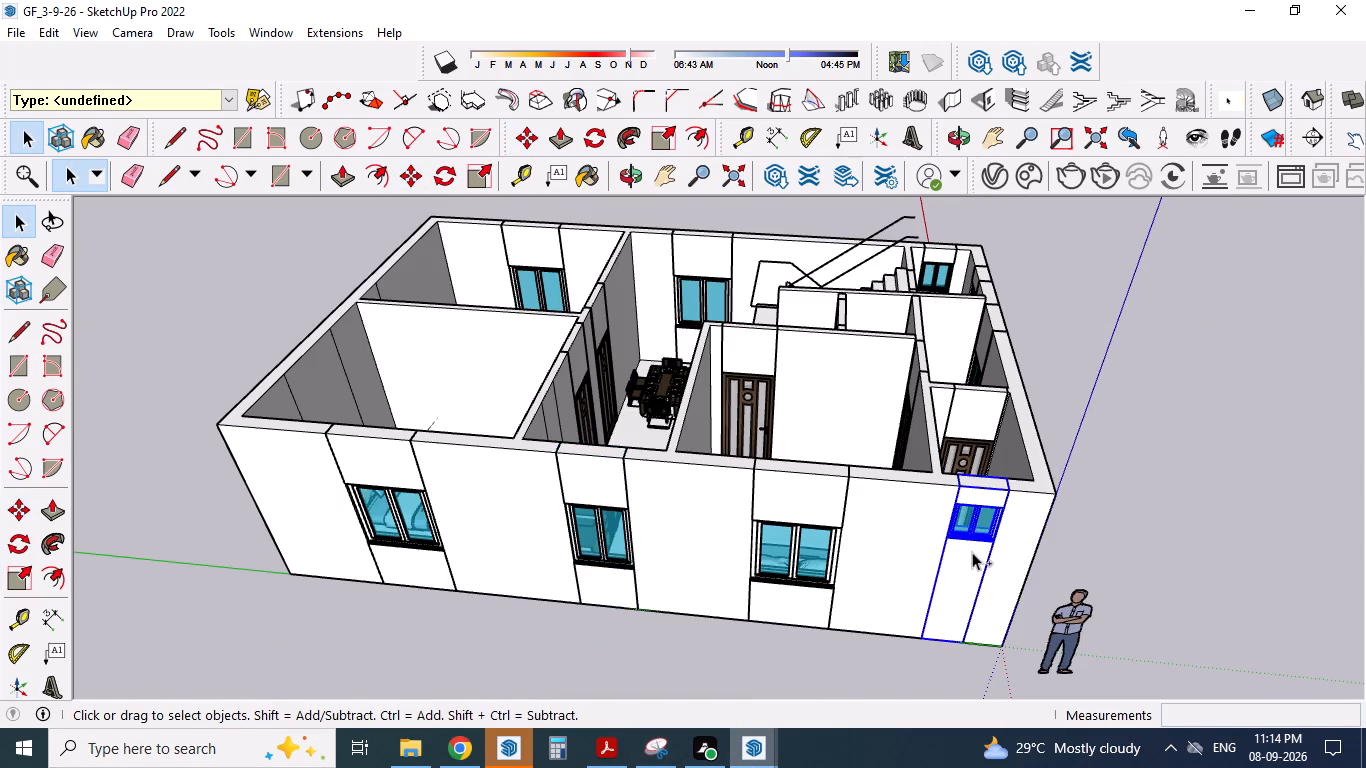
pyautogui.hotkey('ctrl', 'x')
pyautogui.hotkey('ctrl', 'z')
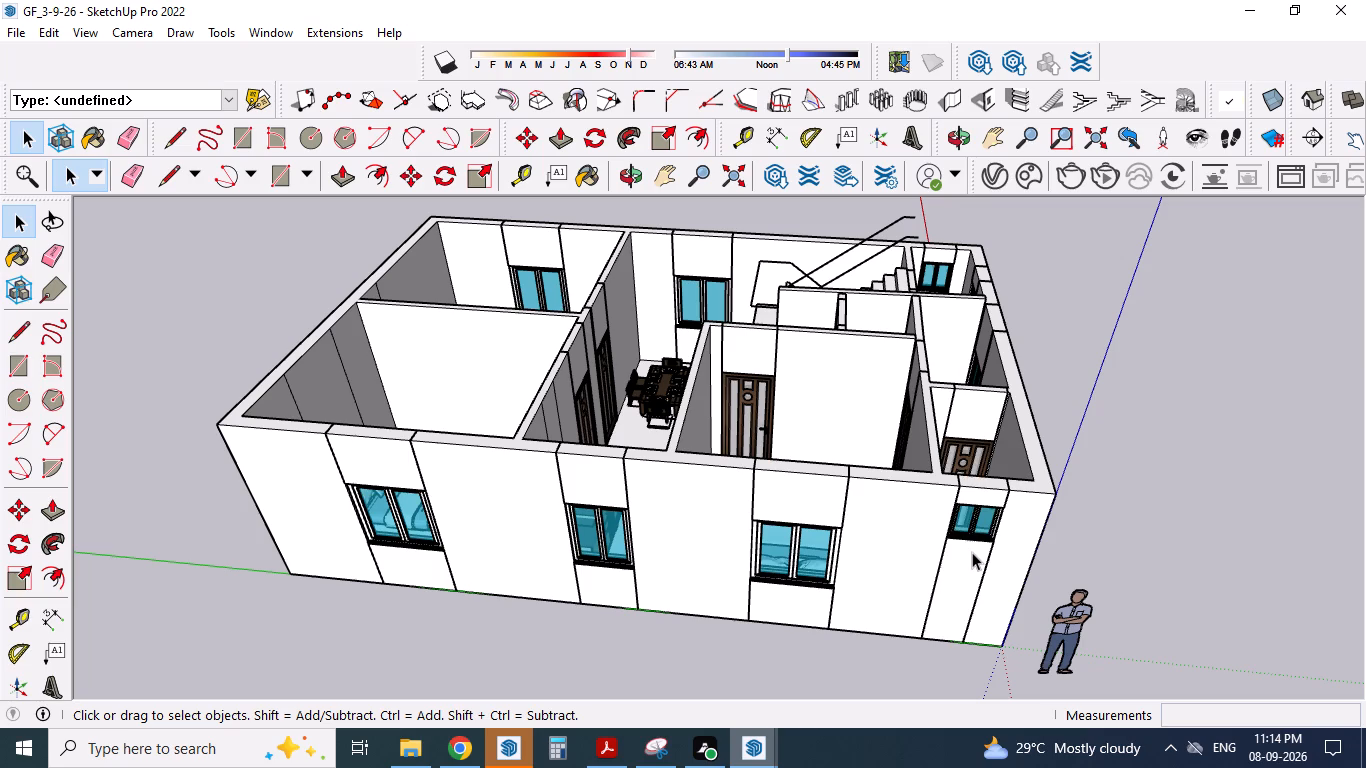
pyautogui.click(968, 553)
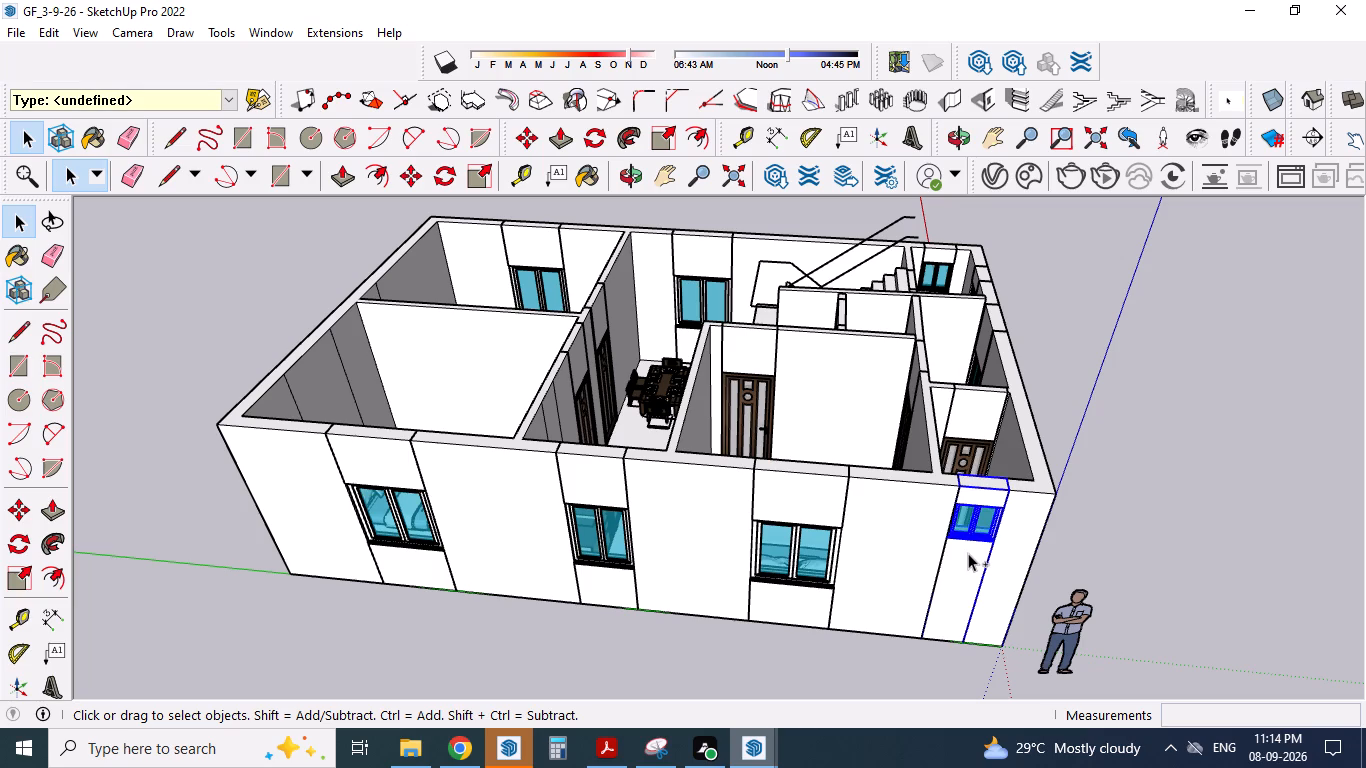
pyautogui.hotkey('ctrl', 'c')
# Switch to the untitled house model and paste the small high-window section into the toilet opening in the outer wall.
pyautogui.click(753, 755)
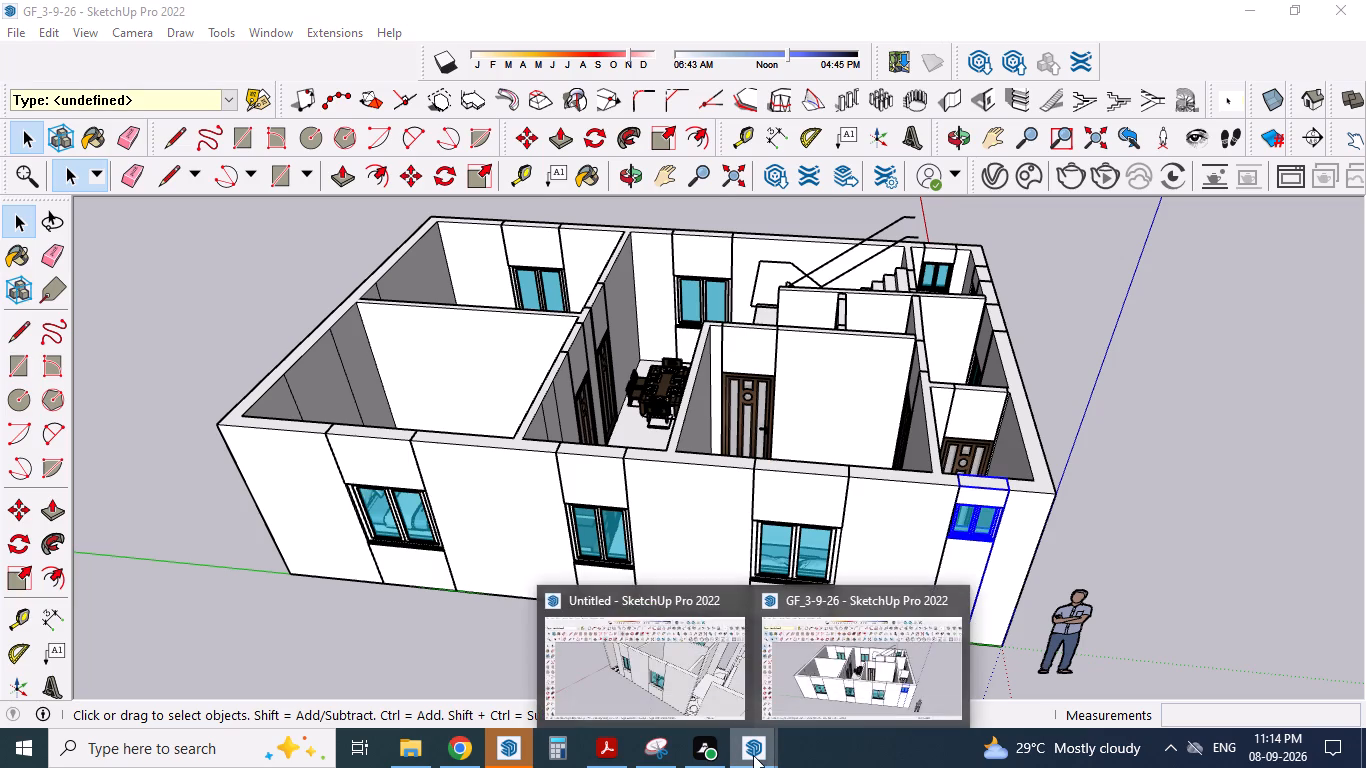
pyautogui.click(677, 687)
pyautogui.scroll(-3, 768, 465)
pyautogui.moveTo(884, 638); pyautogui.dragTo(903, 643, button='middle')
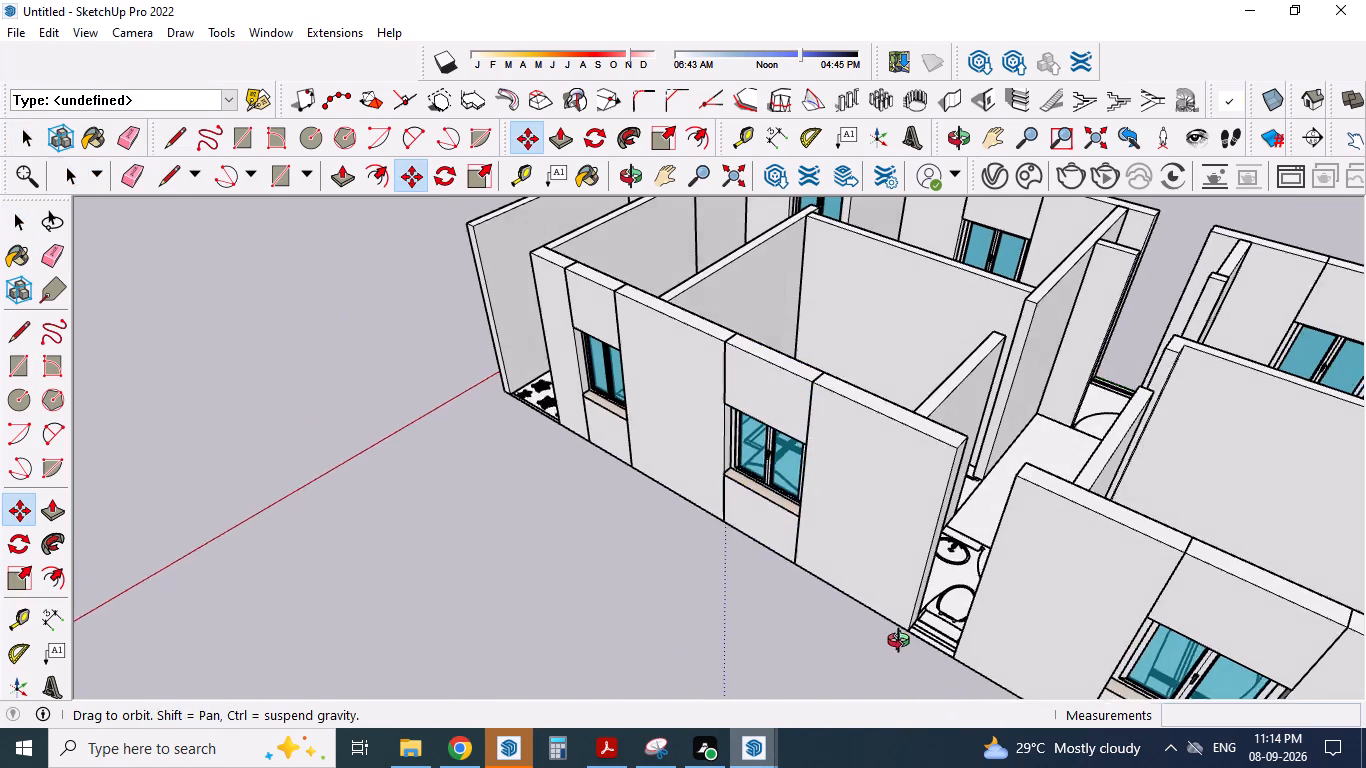
pyautogui.moveTo(903, 643); pyautogui.dragTo(973, 626, button='middle')
pyautogui.scroll(3, 1025, 611)
pyautogui.hotkey('ctrl', 'v')
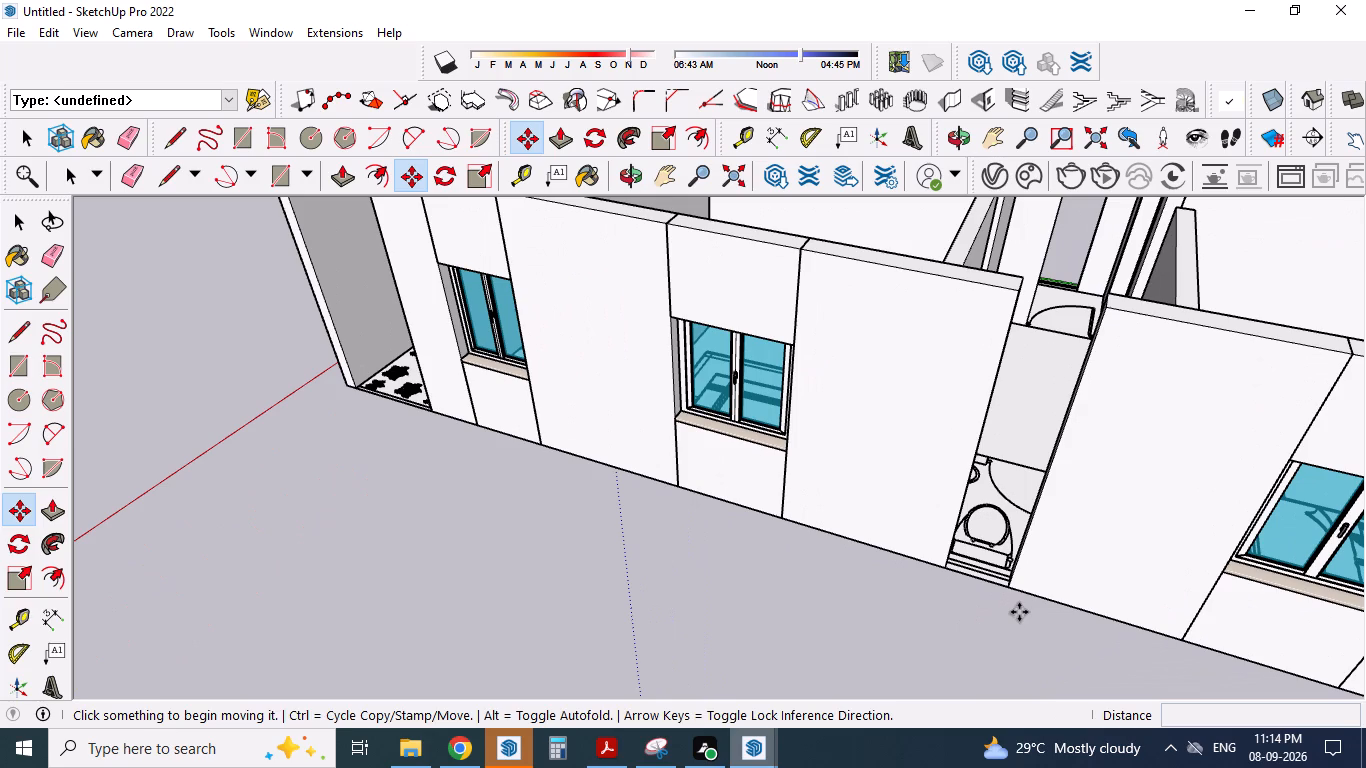
pyautogui.click(943, 551)
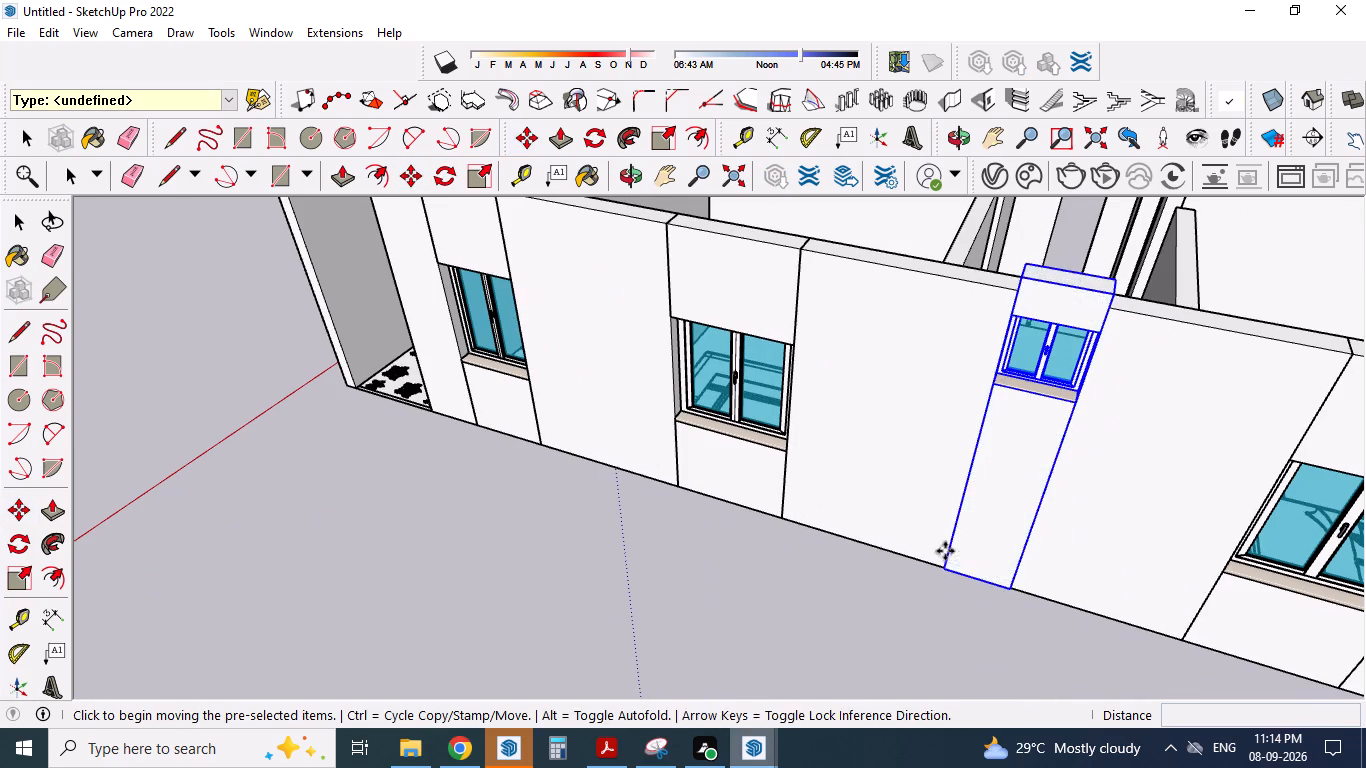
# Move the small high-window section by its bottom corner onto the adjoining wall's bottom corner at the toilet opening.
pyautogui.scroll(6, 975, 586)
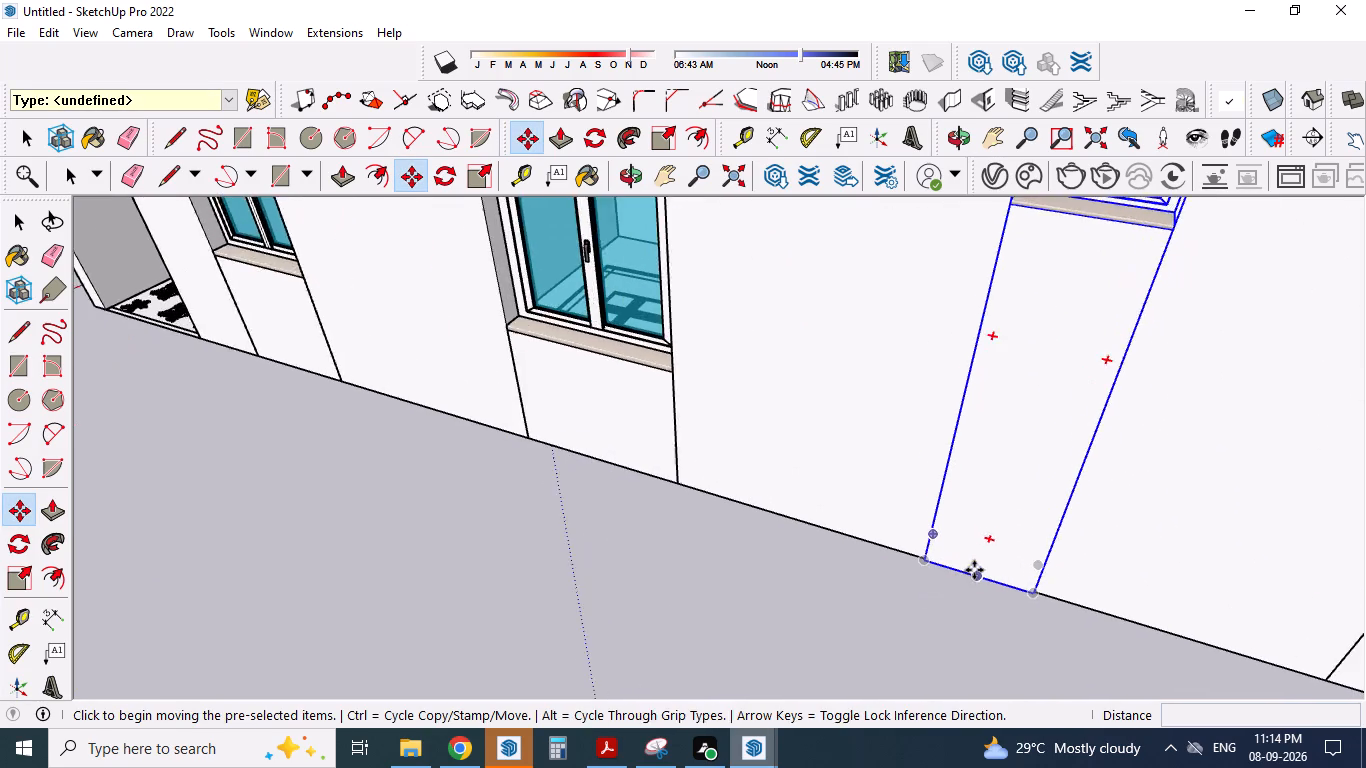
pyautogui.moveTo(974, 570); pyautogui.dragTo(982, 516, button='middle')
pyautogui.moveTo(933, 481); pyautogui.dragTo(933, 485)
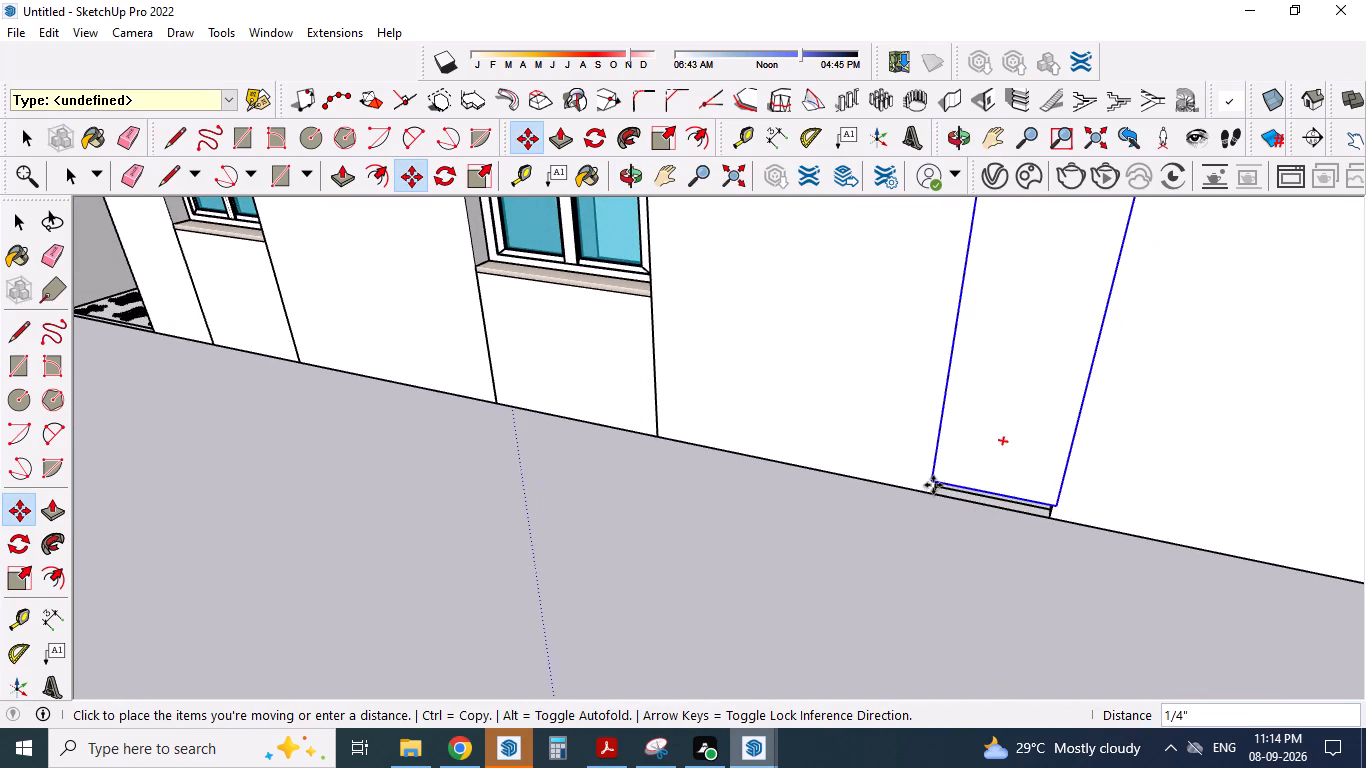
pyautogui.moveTo(933, 485); pyautogui.dragTo(954, 488)
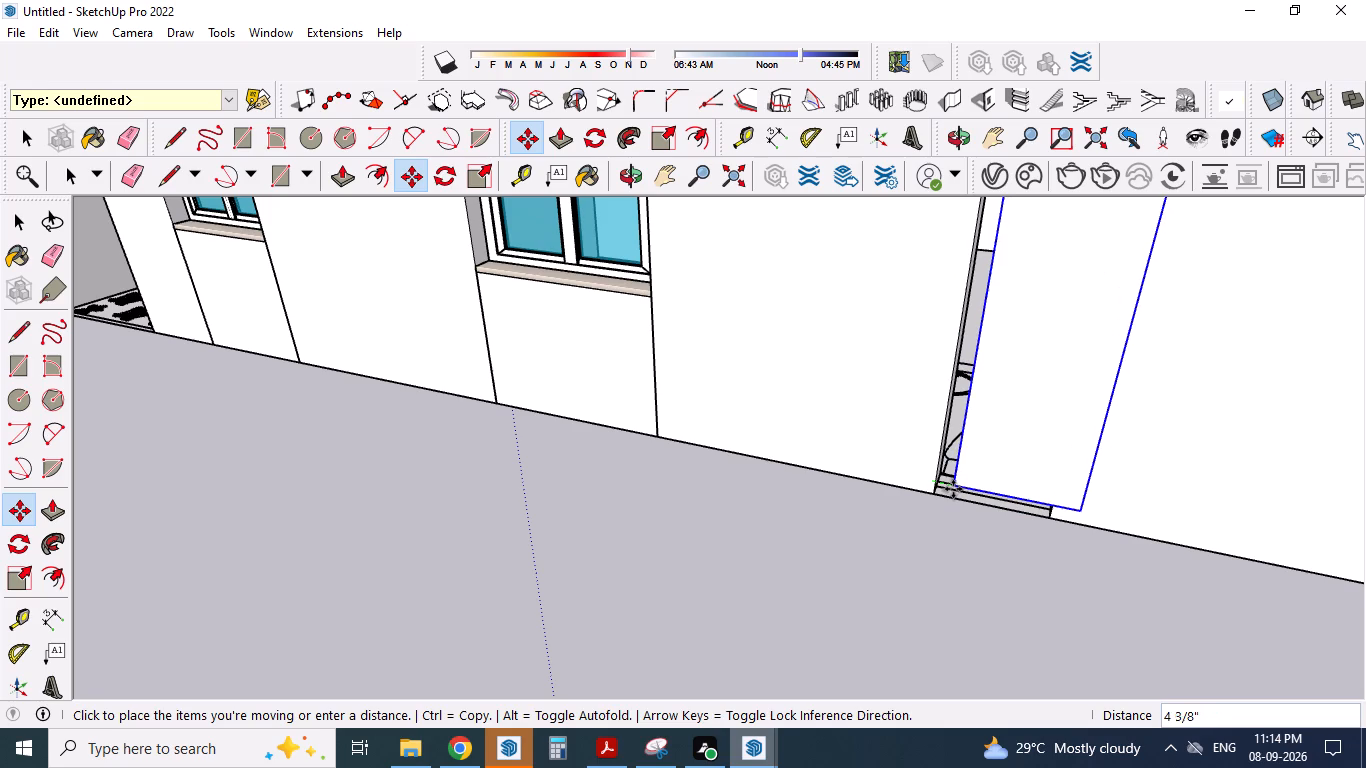
pyautogui.moveTo(951, 489); pyautogui.dragTo(935, 490)
pyautogui.click(935, 490)
pyautogui.scroll(4, 940, 493)
pyautogui.click(999, 481)
pyautogui.click(1047, 472)
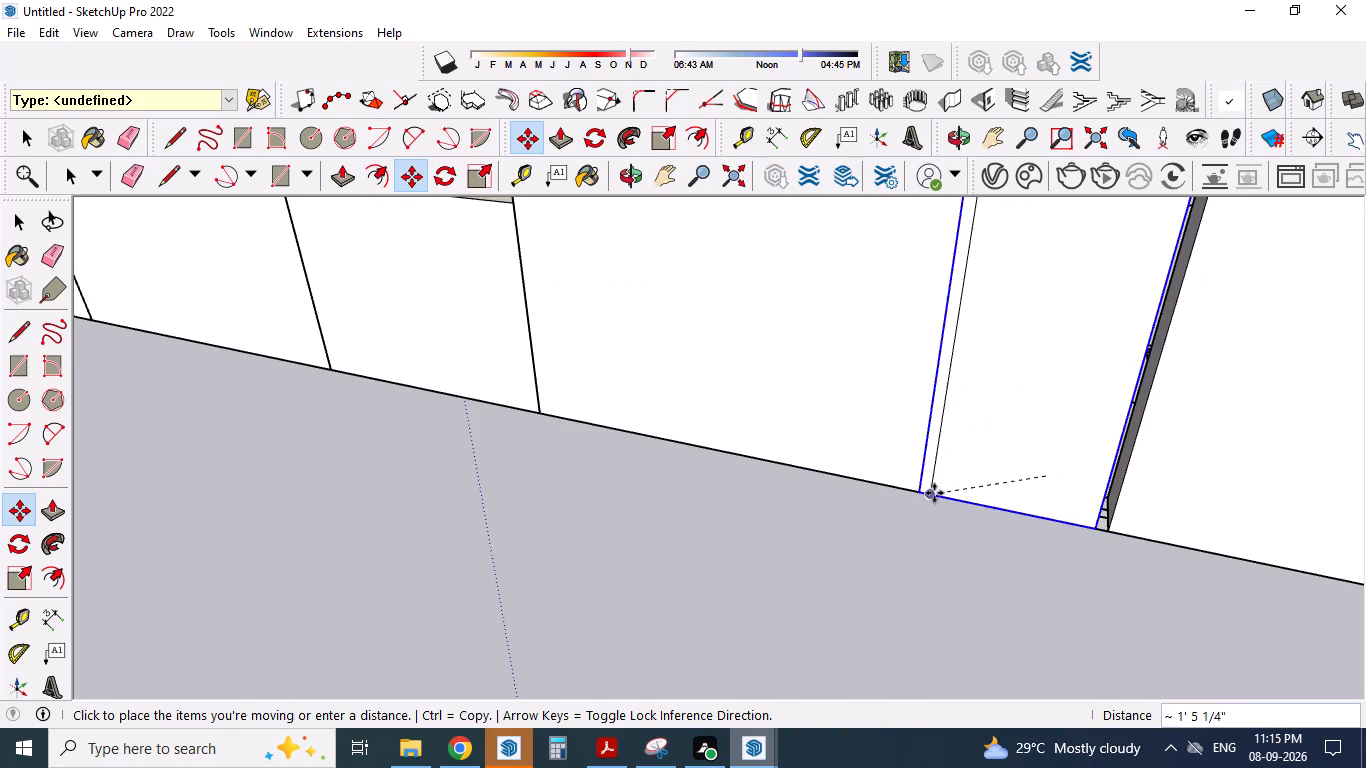
pyautogui.click(1012, 507)
pyautogui.scroll(4, 1070, 507)
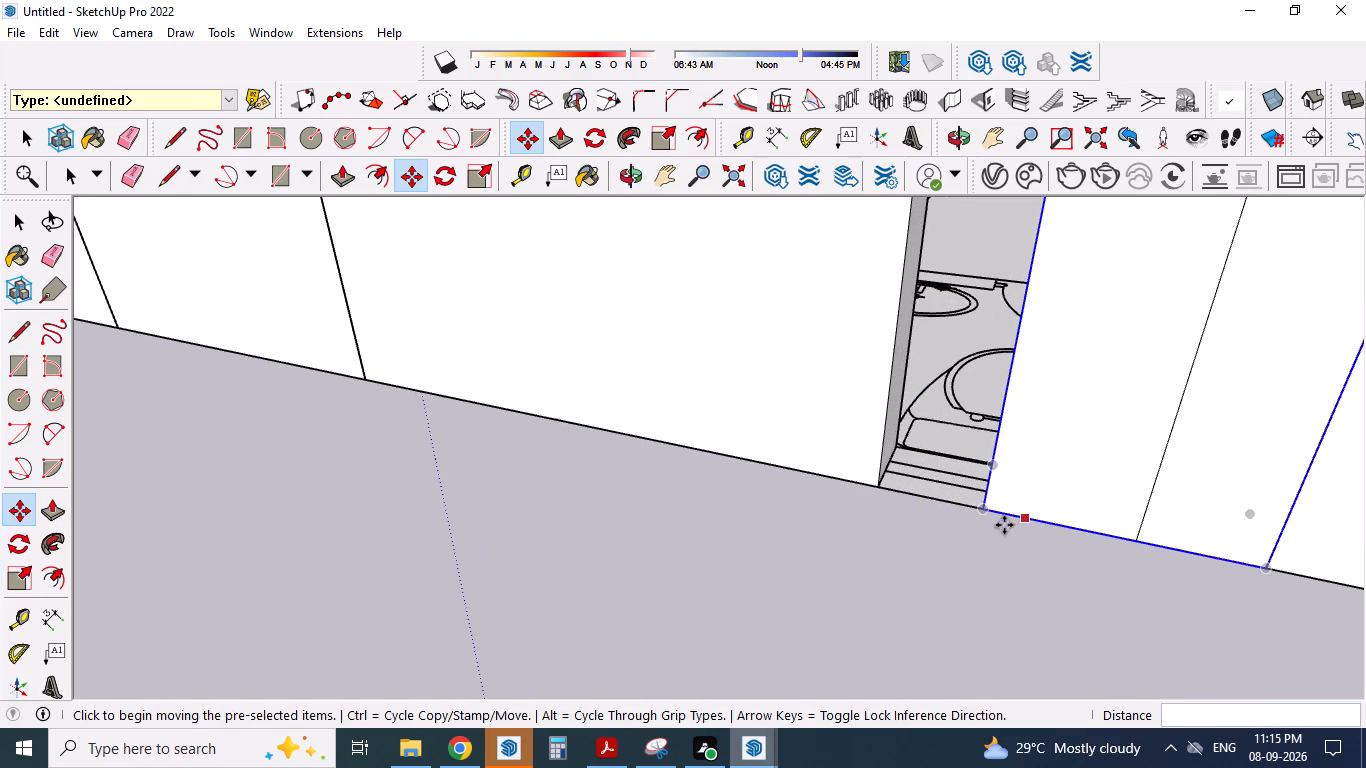
pyautogui.moveTo(983, 509); pyautogui.dragTo(880, 481)
pyautogui.click(880, 481)
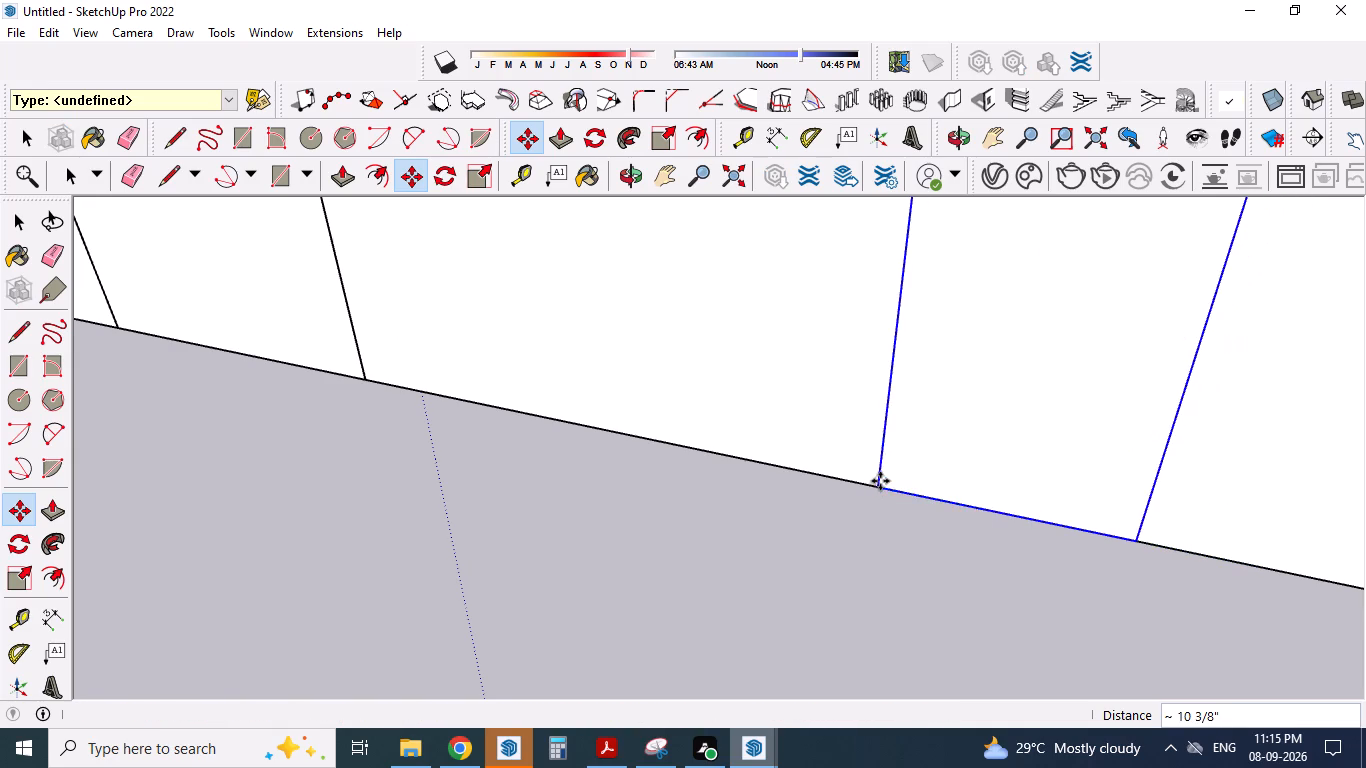
# Inspect the toilet window section in the outer wall and examine the narrow kitchen opening in the end wall.
pyautogui.scroll(-17, 829, 603)
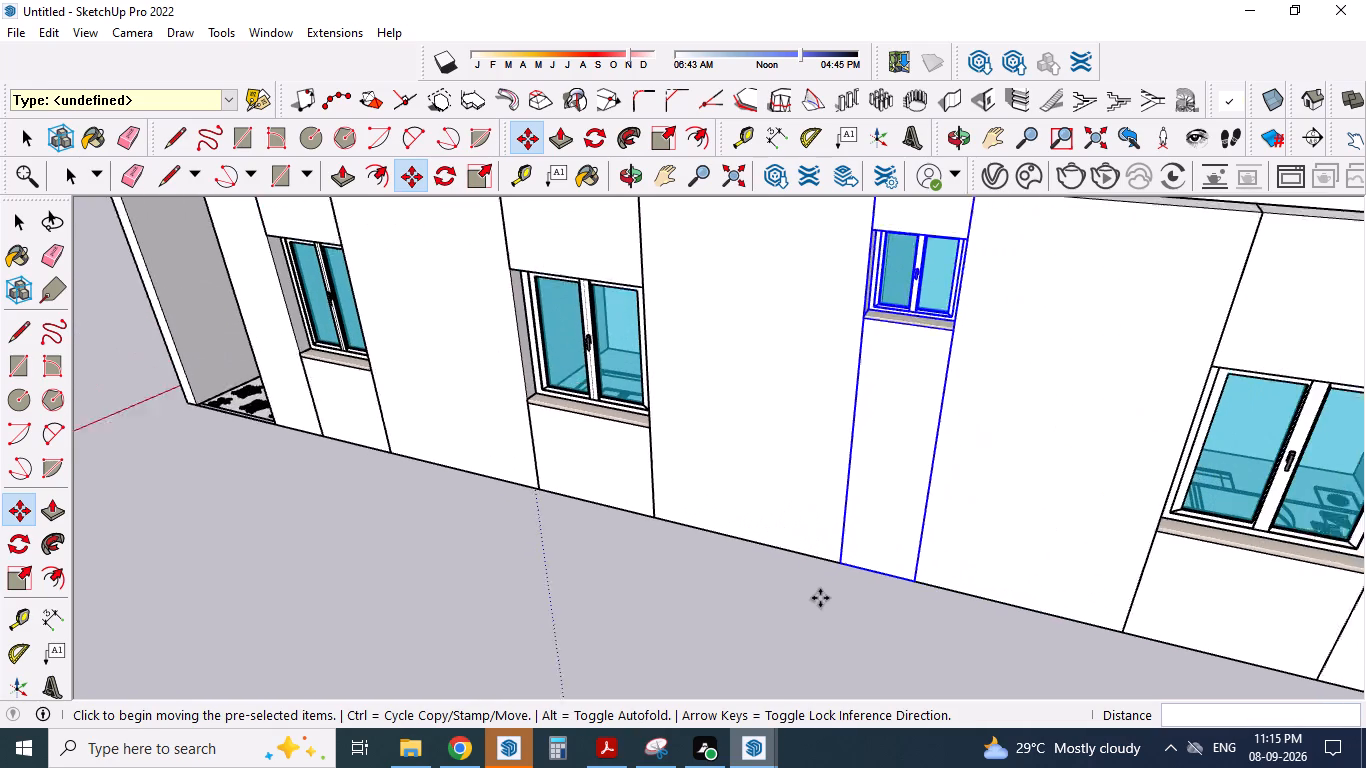
pyautogui.scroll(-1, 820, 598)
pyautogui.moveTo(878, 453); pyautogui.dragTo(858, 543, button='middle')
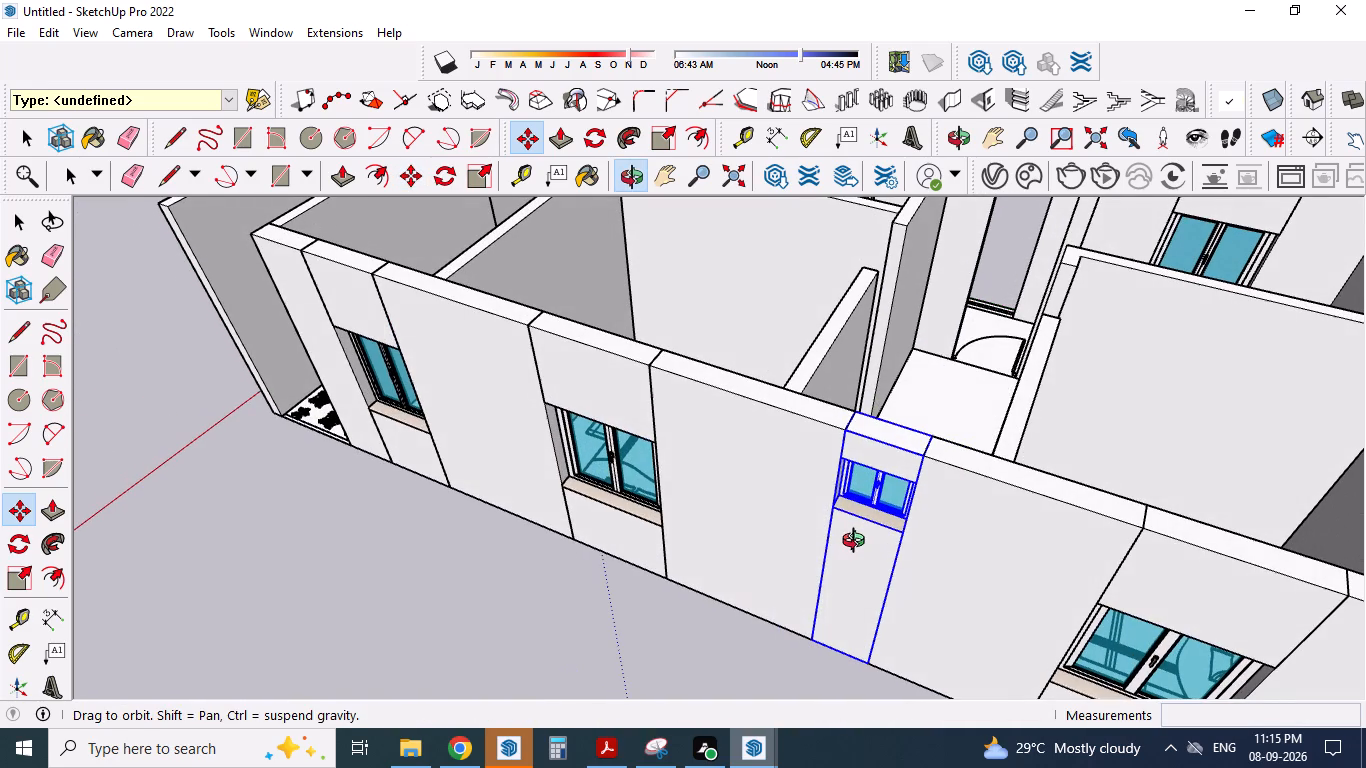
pyautogui.moveTo(858, 543); pyautogui.dragTo(1003, 494, button='middle')
pyautogui.scroll(-4, 931, 578)
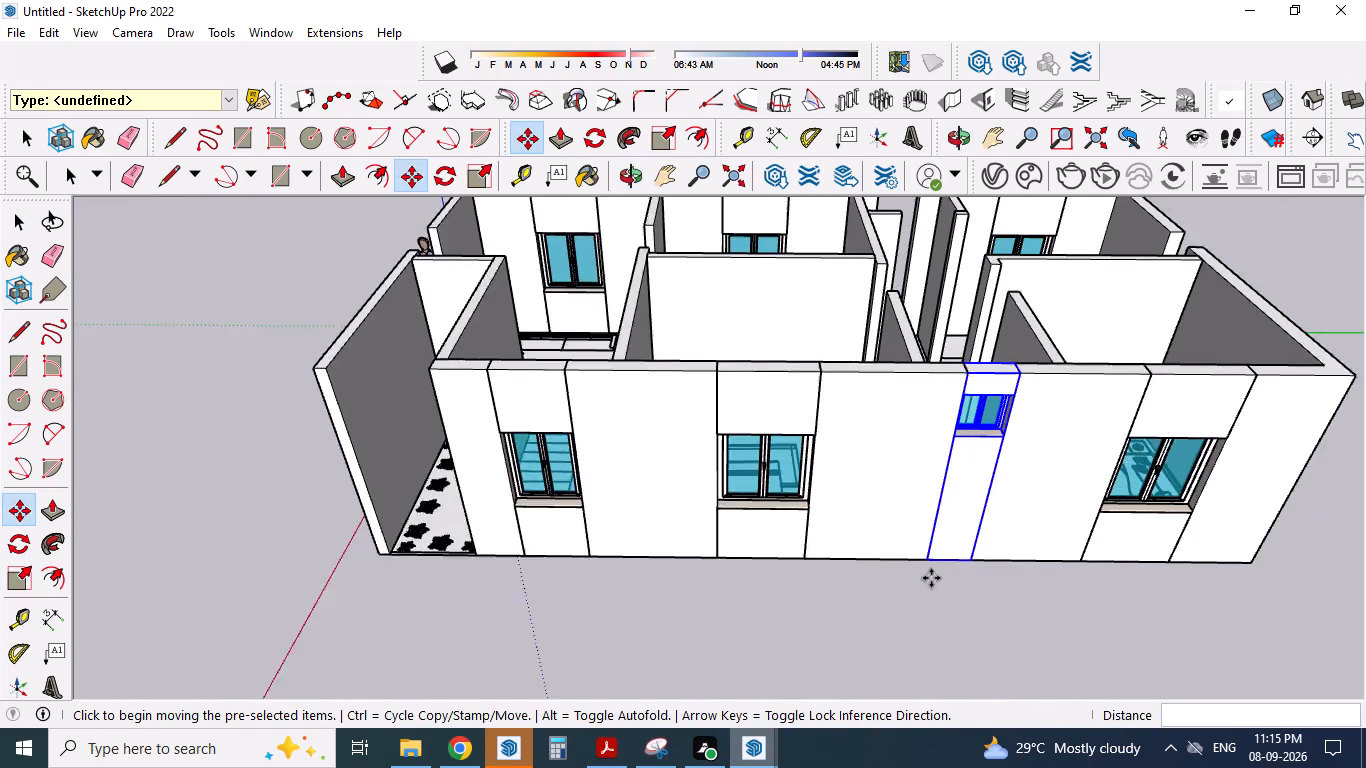
pyautogui.scroll(-2, 931, 578)
pyautogui.moveTo(1087, 576); pyautogui.dragTo(455, 525, button='middle')
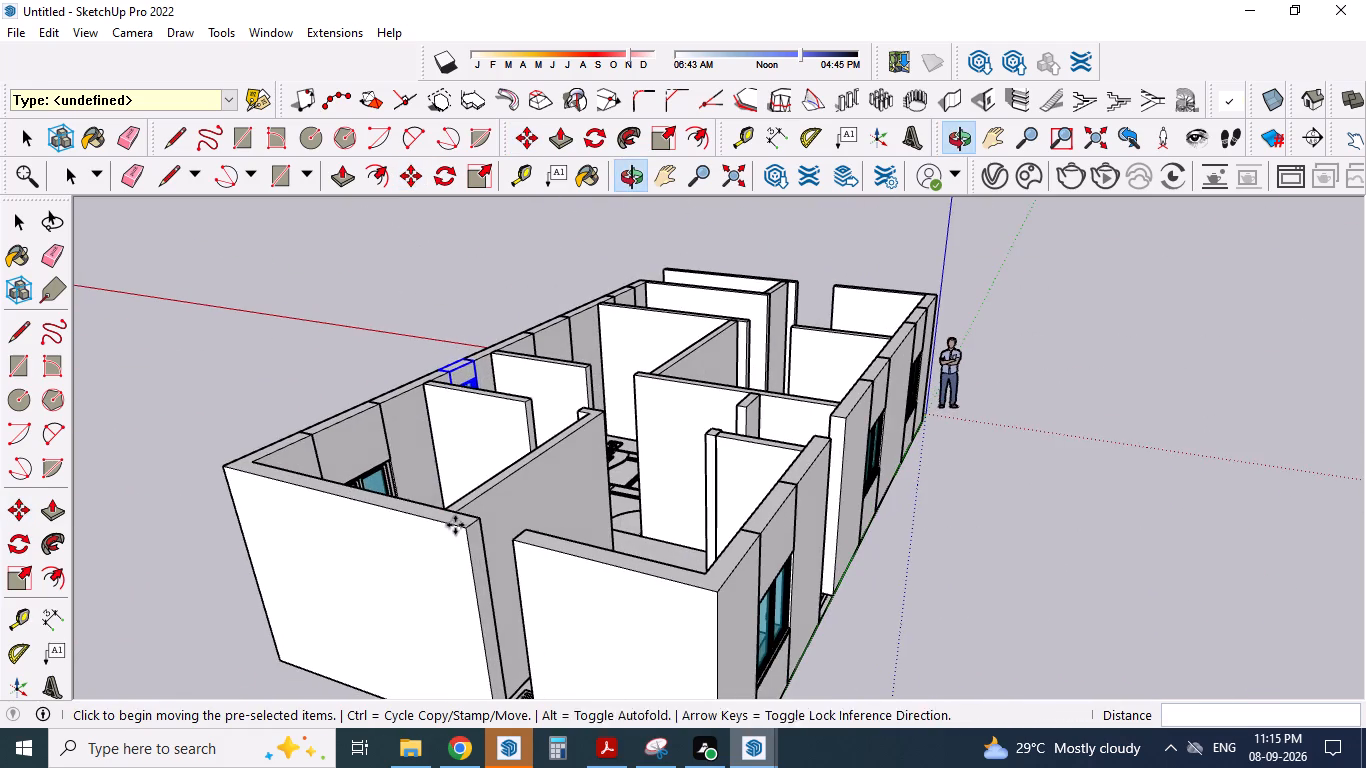
pyautogui.scroll(-2, 500, 487)
pyautogui.moveTo(528, 627); pyautogui.dragTo(564, 546, button='middle')
pyautogui.scroll(4, 530, 654)
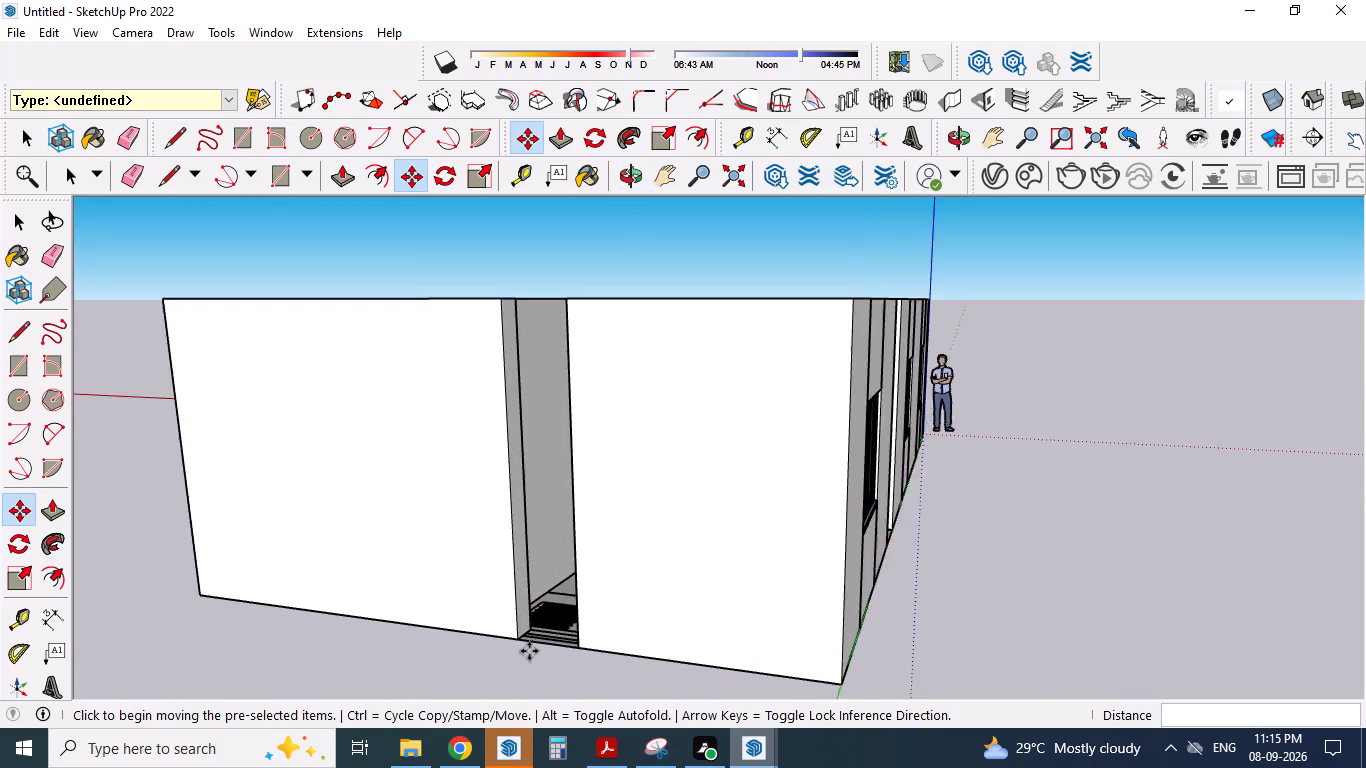
pyautogui.scroll(3, 529, 651)
pyautogui.moveTo(547, 658); pyautogui.dragTo(605, 667, button='middle')
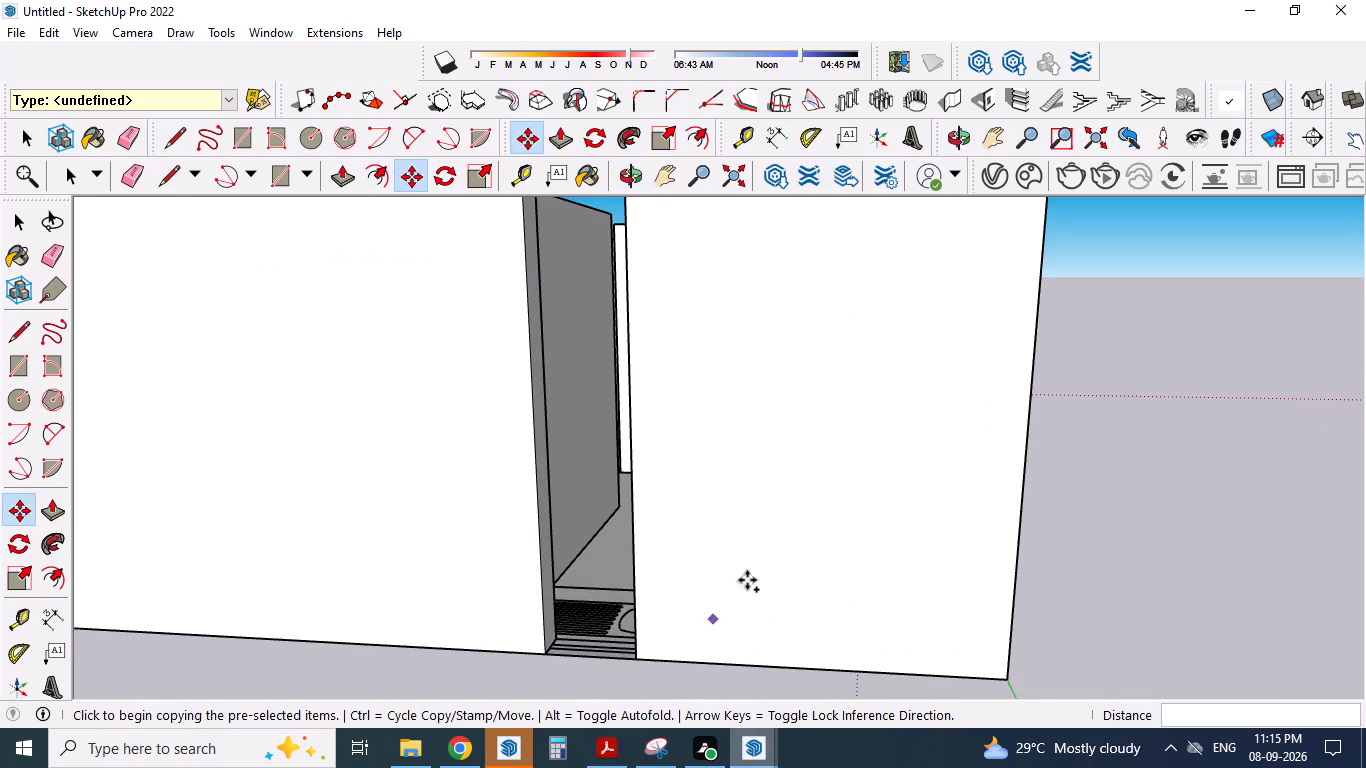
pyautogui.moveTo(751, 529); pyautogui.dragTo(805, 593, button='middle')
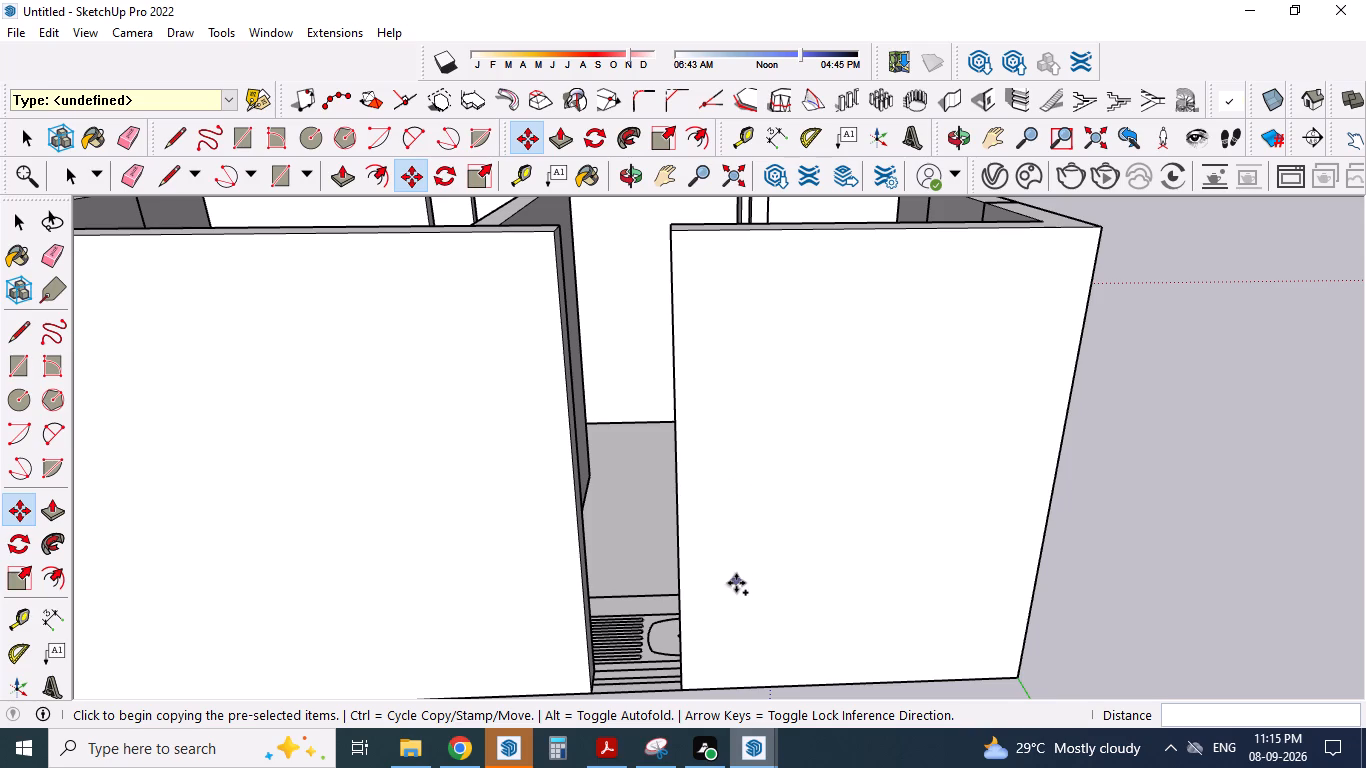
# Copy the middle two-pane window section from the side wall and paste it beside the narrow kitchen opening in the end wall.
pyautogui.moveTo(861, 593); pyautogui.dragTo(709, 571, button='middle')
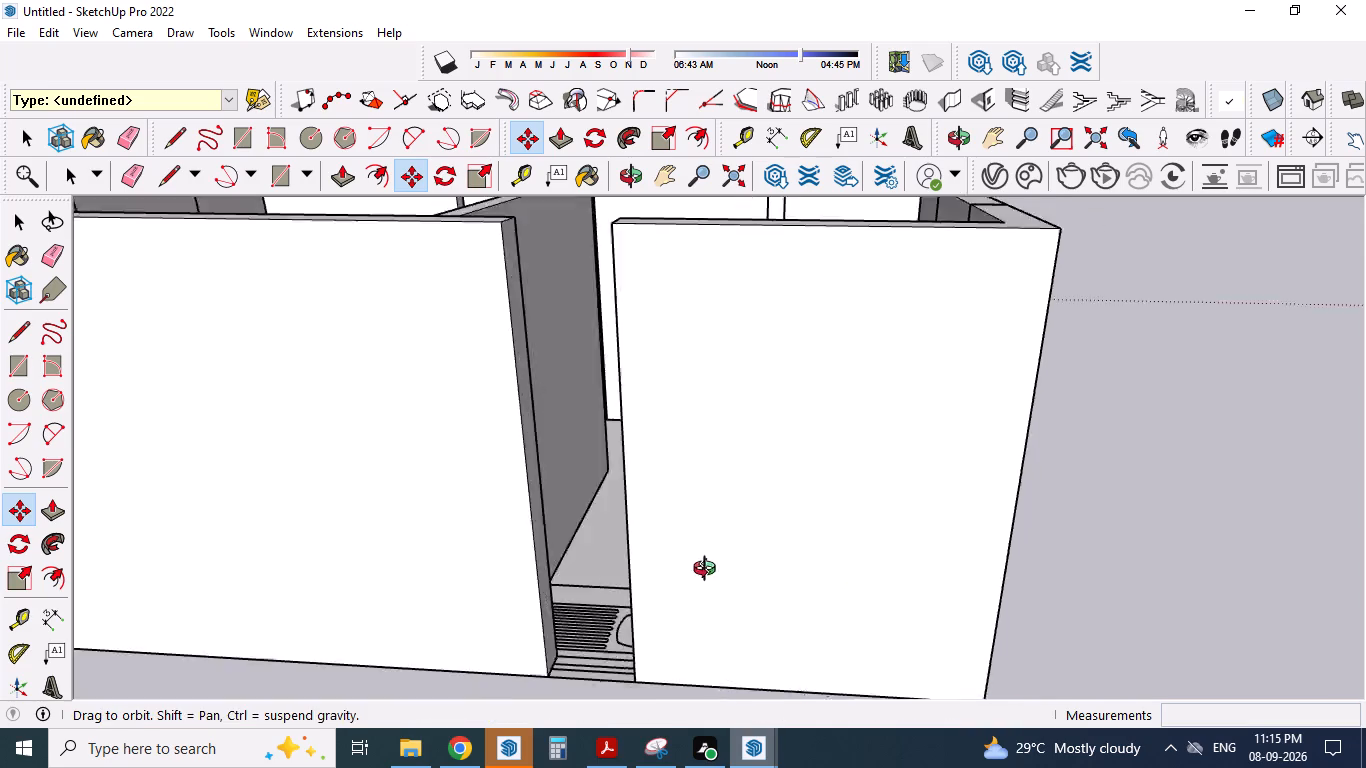
pyautogui.moveTo(709, 571); pyautogui.dragTo(591, 552, button='middle')
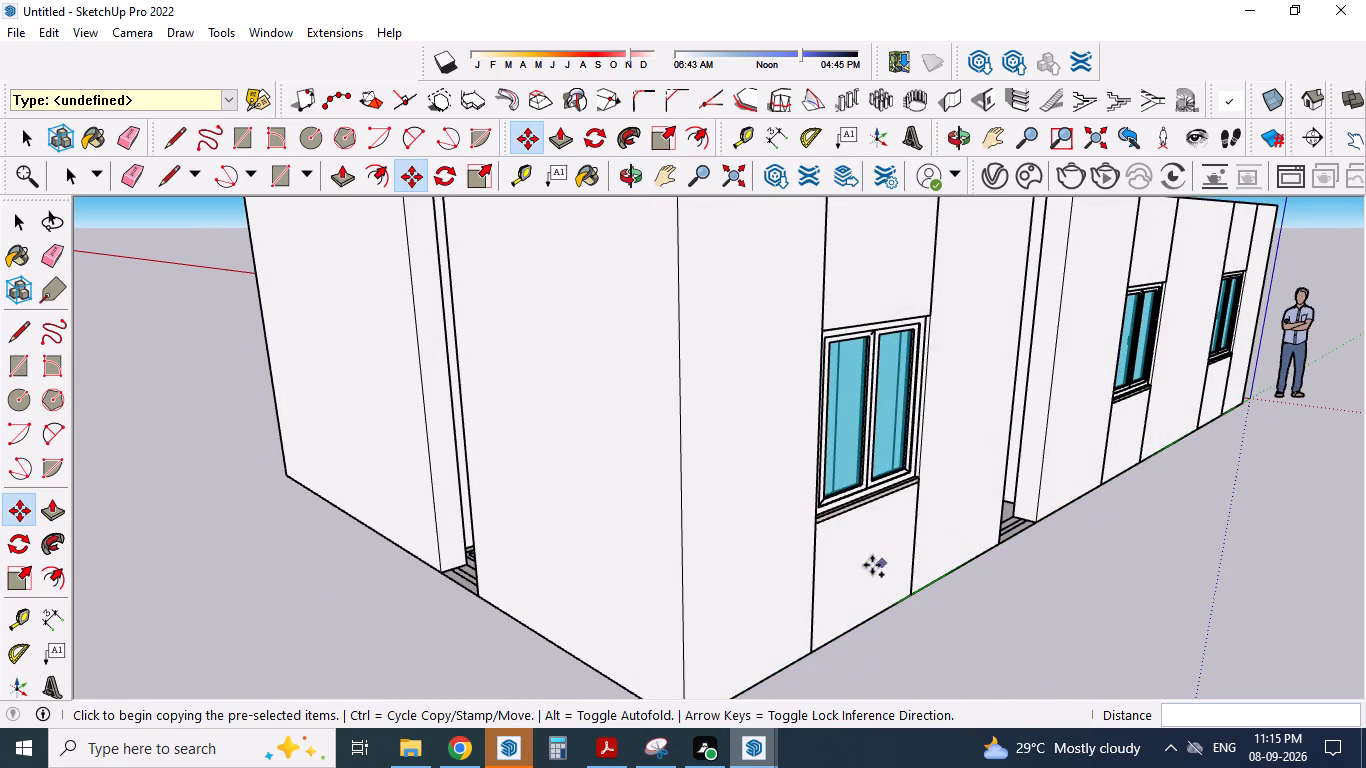
pyautogui.press('space')
pyautogui.click(1118, 440)
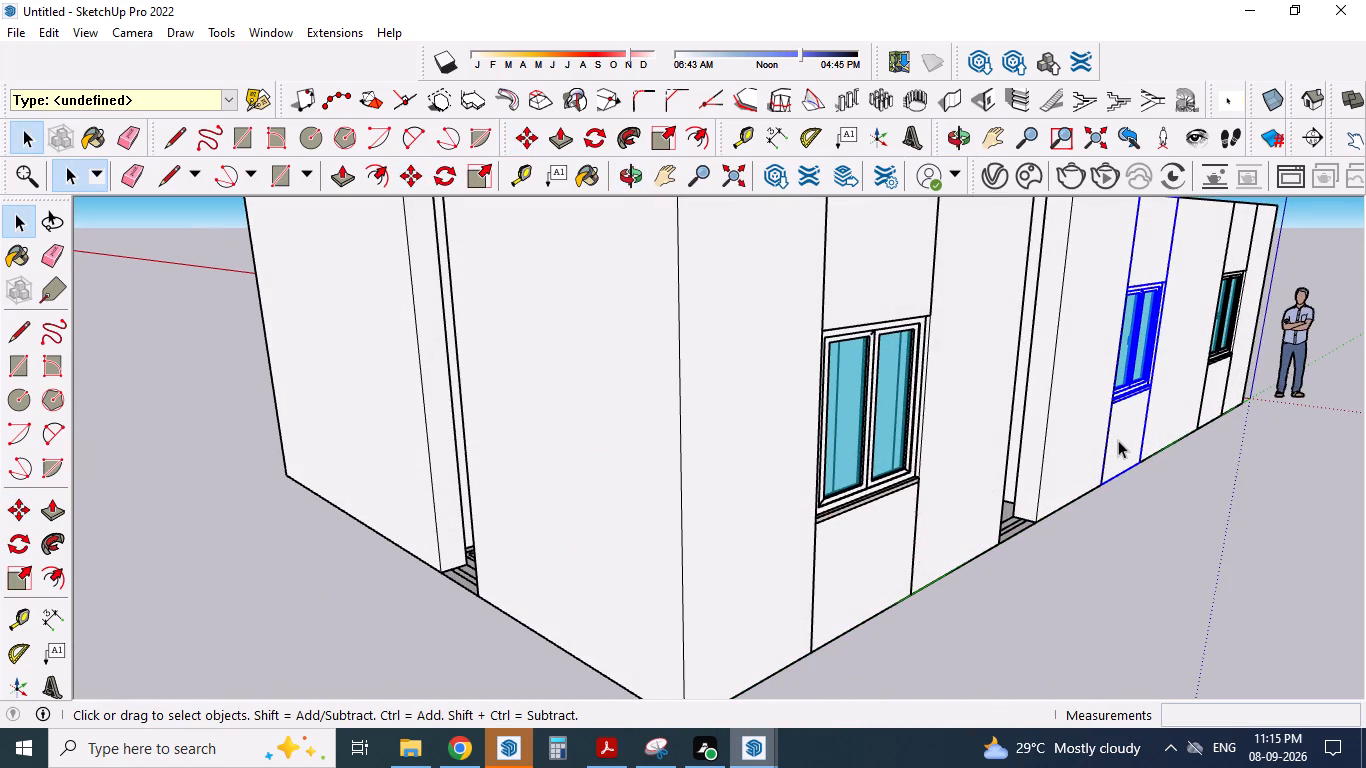
pyautogui.hotkey('ctrl', 'c')
pyautogui.hotkey('ctrl', 'v')
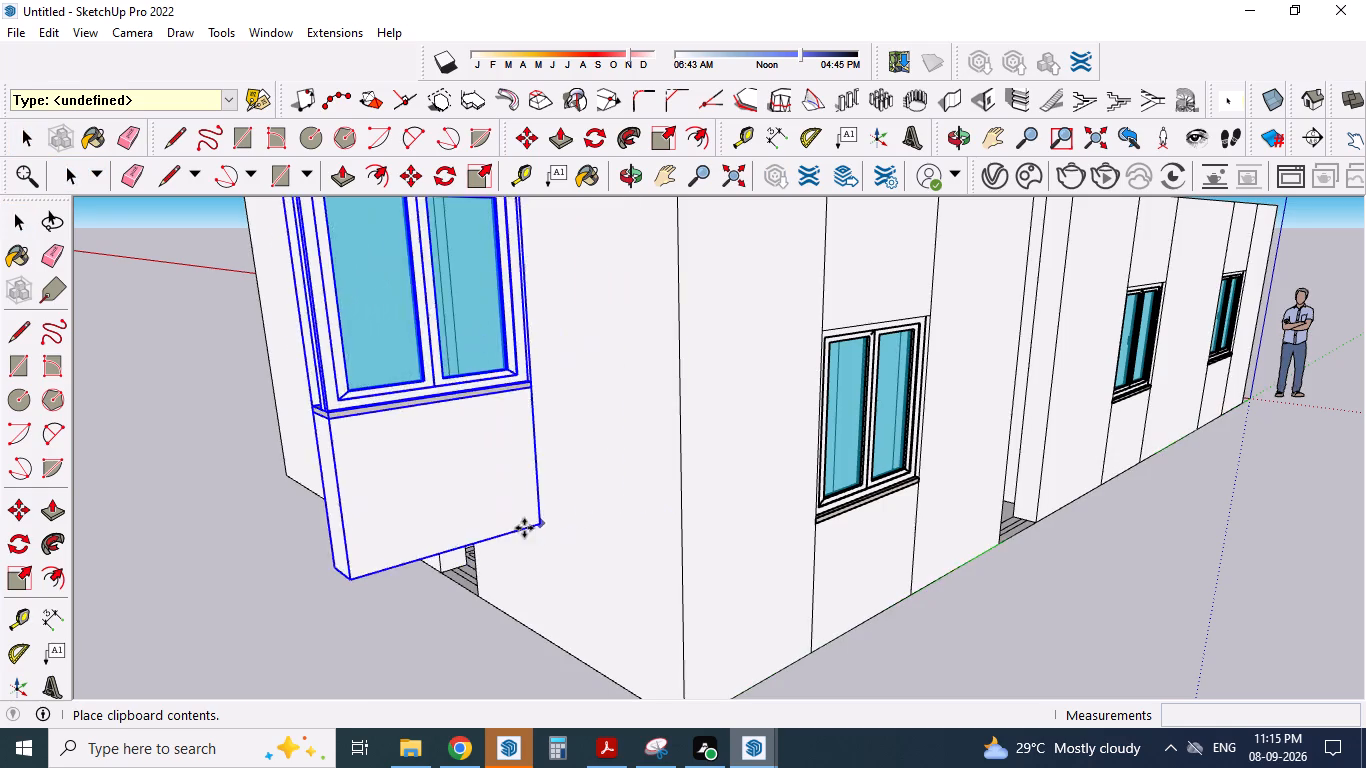
pyautogui.moveTo(524, 528); pyautogui.dragTo(694, 513, button='middle')
pyautogui.click(583, 620)
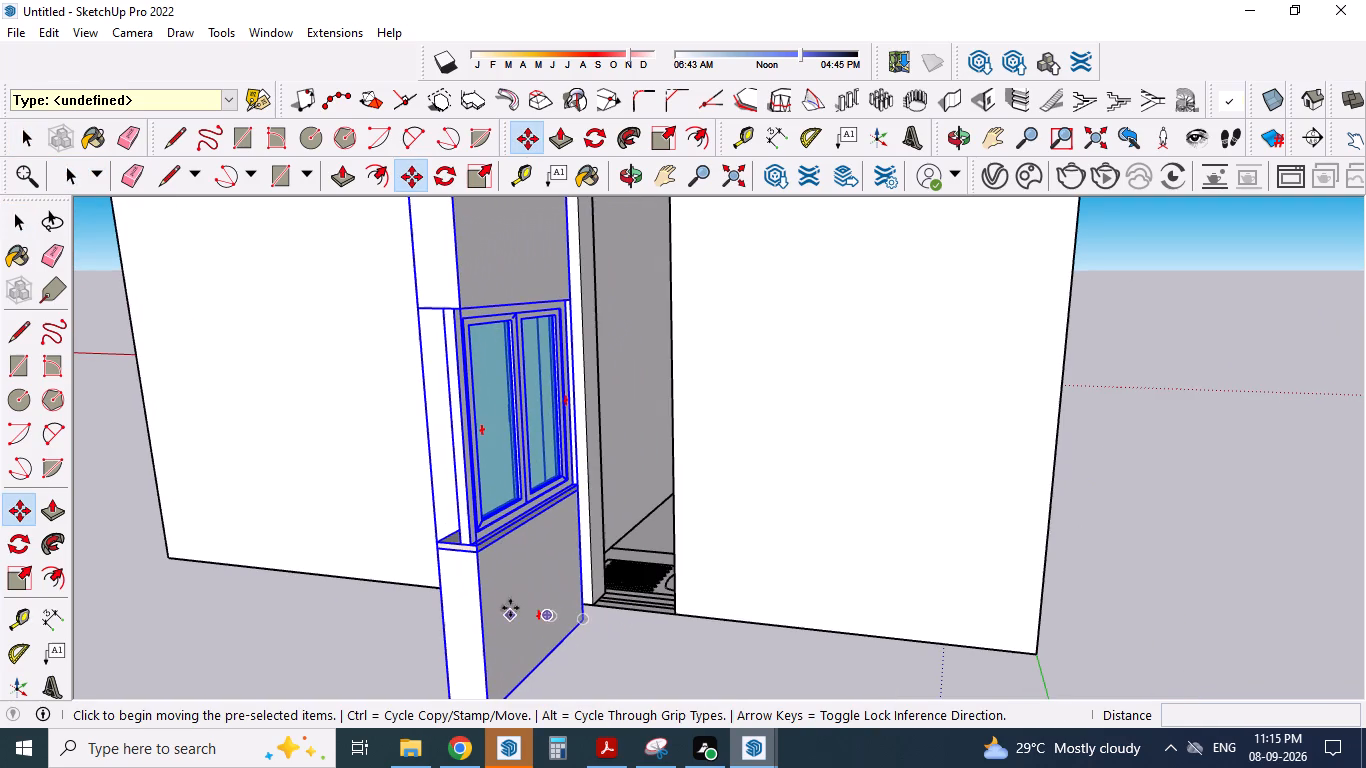
# Rotate the pasted window section 90 degrees on the ground plane so it runs parallel to the end wall.
pyautogui.scroll(-3, 527, 495)
pyautogui.scroll(1, 530, 680)
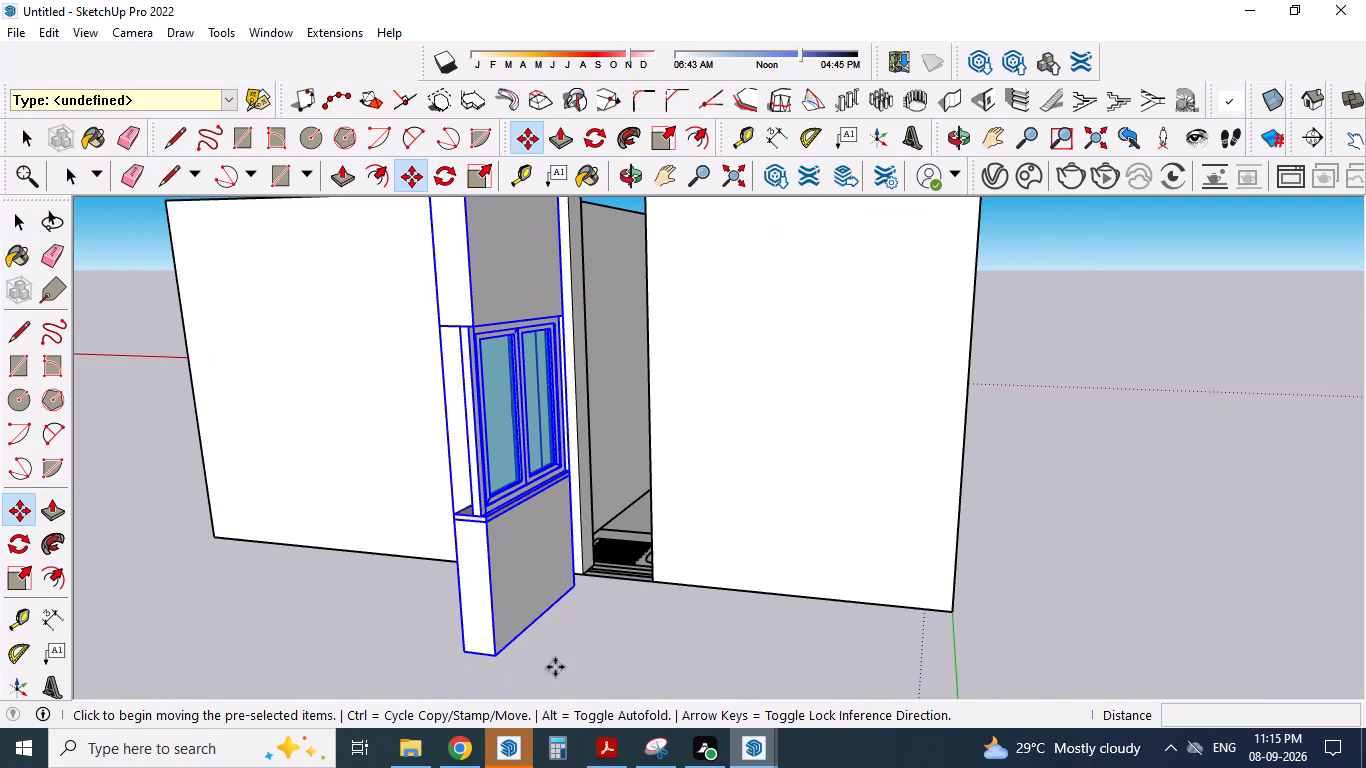
pyautogui.click(454, 170)
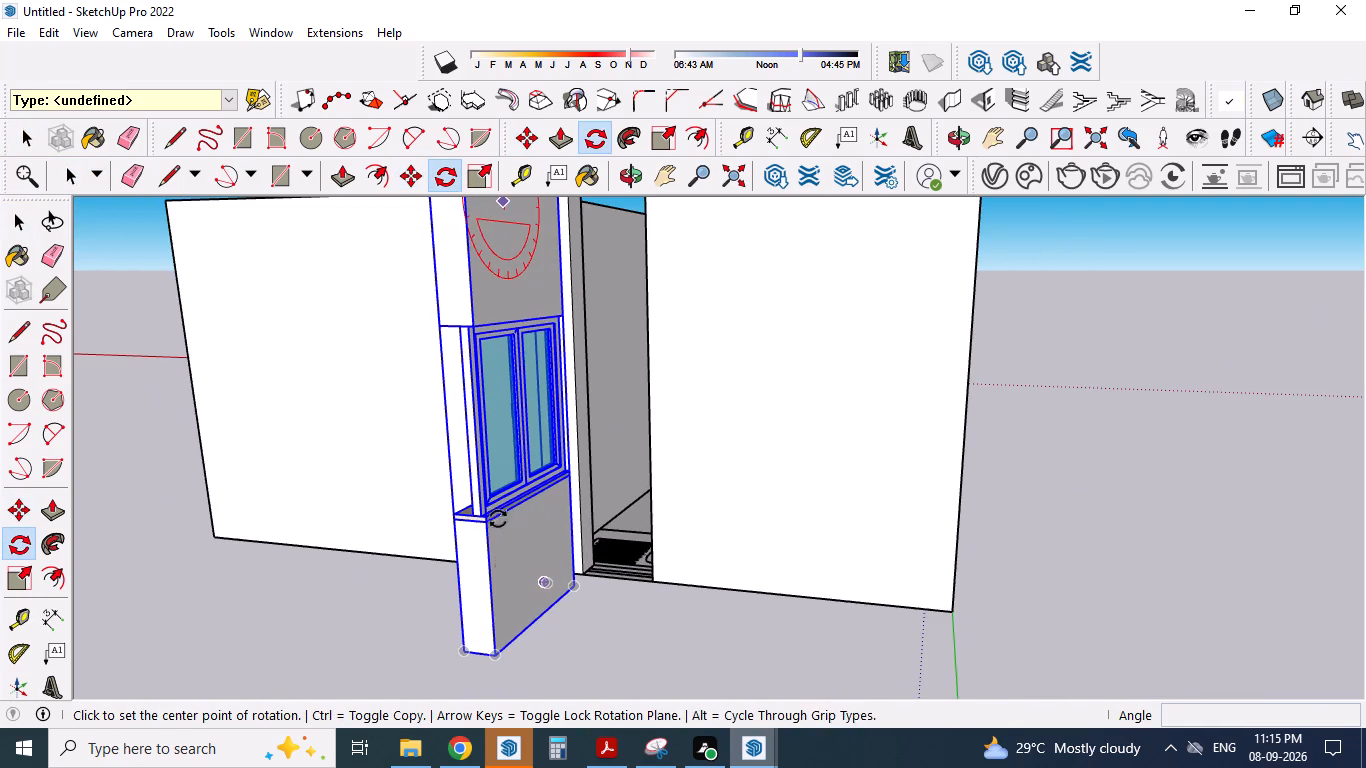
pyautogui.click(480, 668)
pyautogui.click(583, 595)
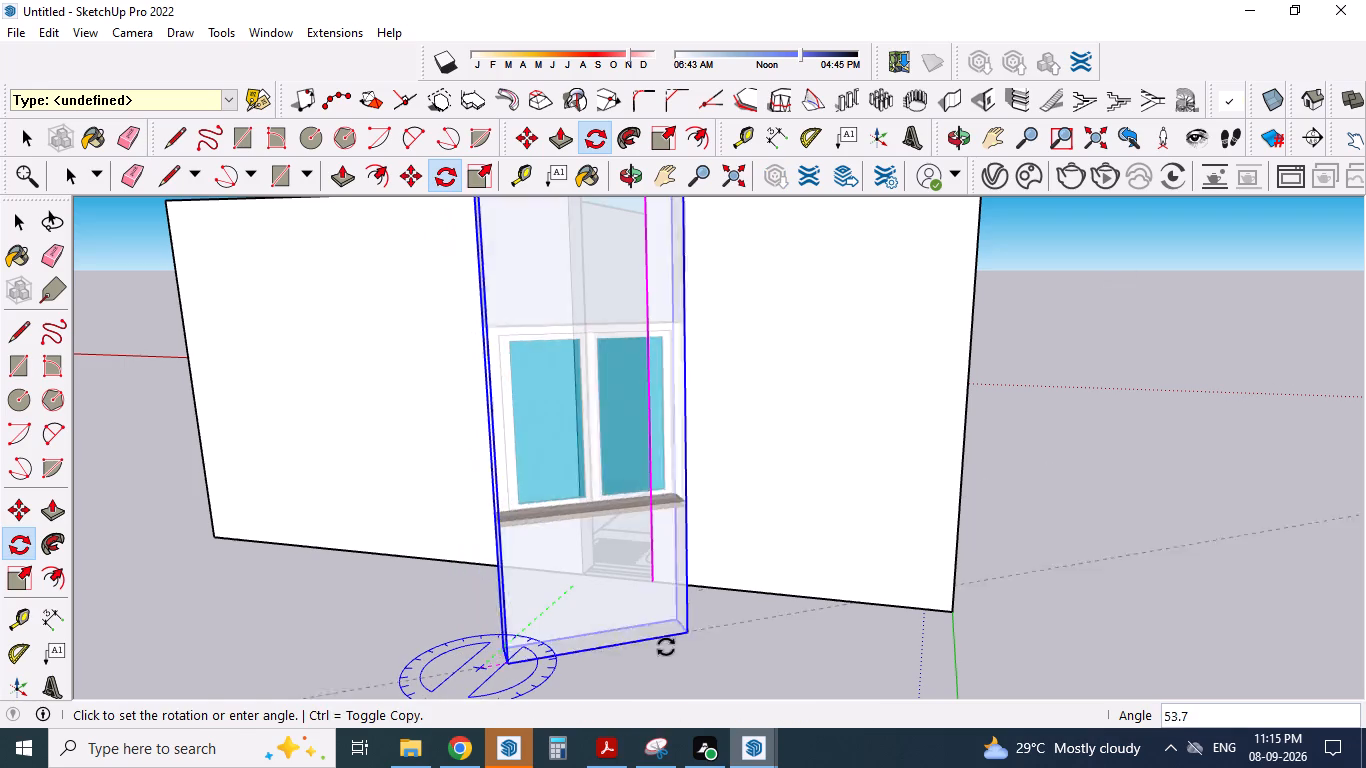
pyautogui.write('90')
pyautogui.press('Return')
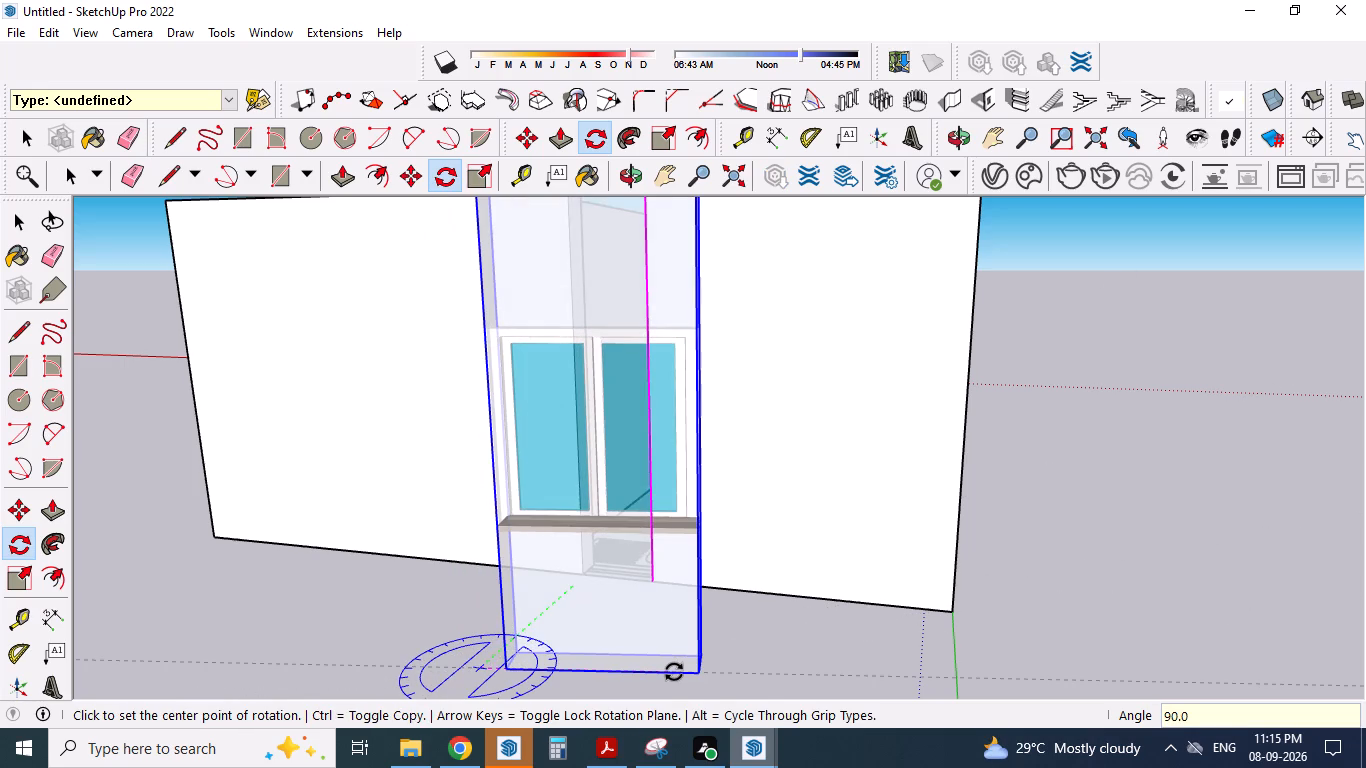
pyautogui.scroll(-2, 674, 672)
pyautogui.press('space')
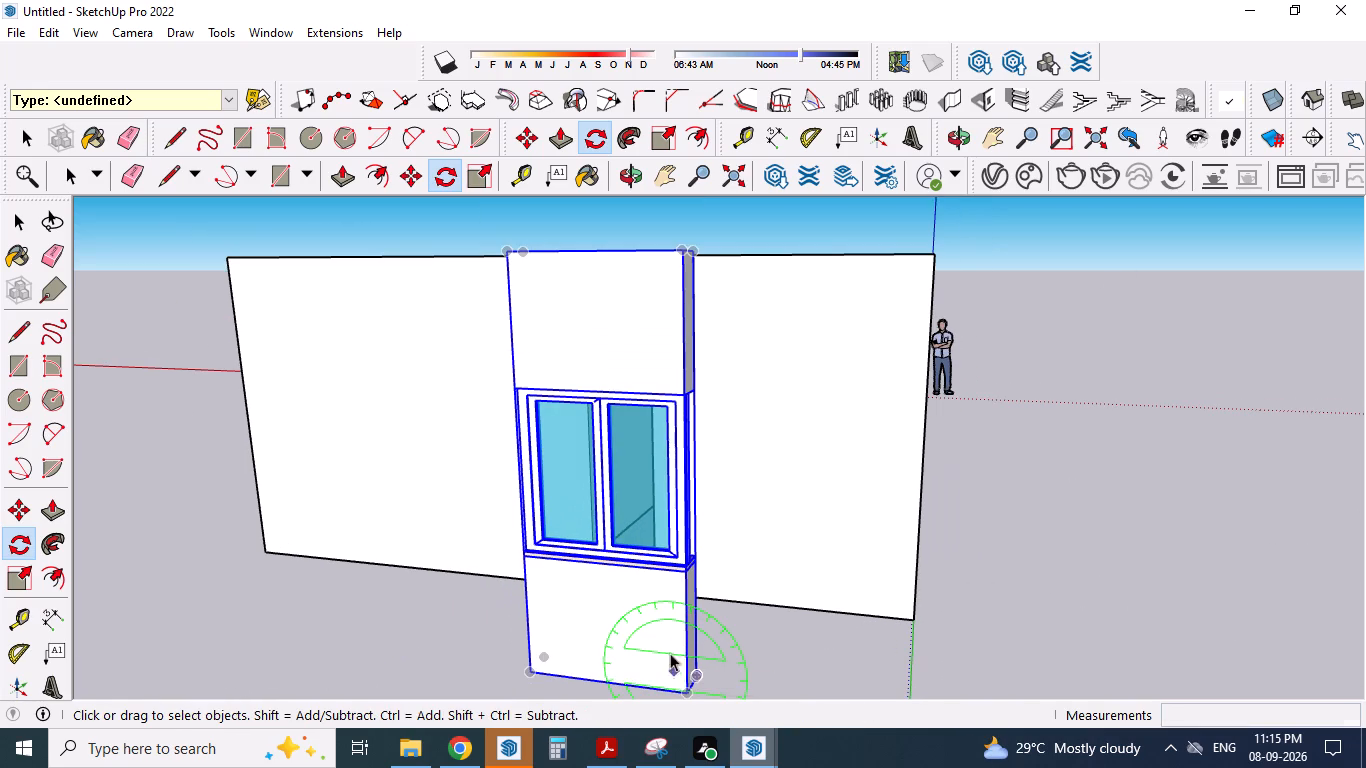
# Move the rotated window section by its bottom corner onto the adjoining wall's bottom corner at the kitchen opening.
pyautogui.click(642, 630)
pyautogui.press('m')
pyautogui.press('Return')
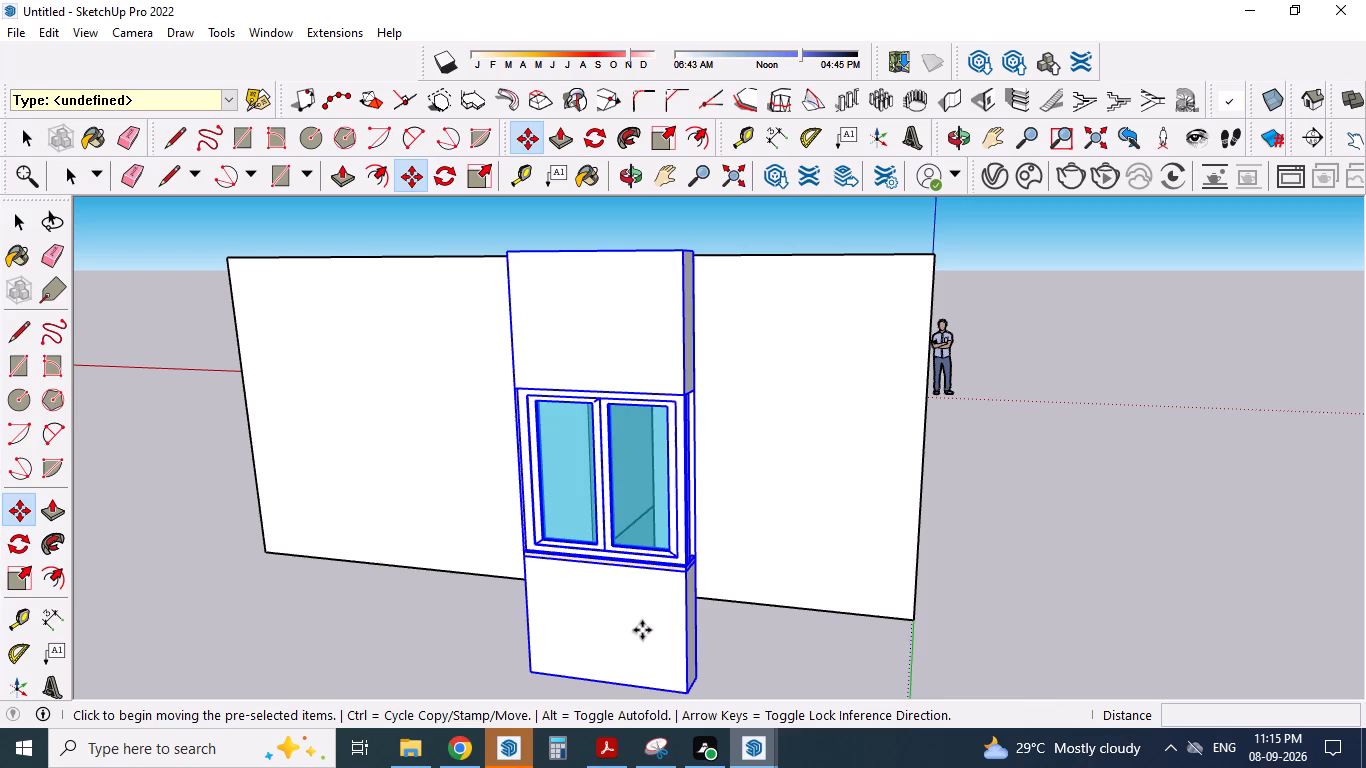
pyautogui.moveTo(642, 630); pyautogui.dragTo(562, 507, button='middle')
pyautogui.moveTo(565, 524); pyautogui.dragTo(587, 484)
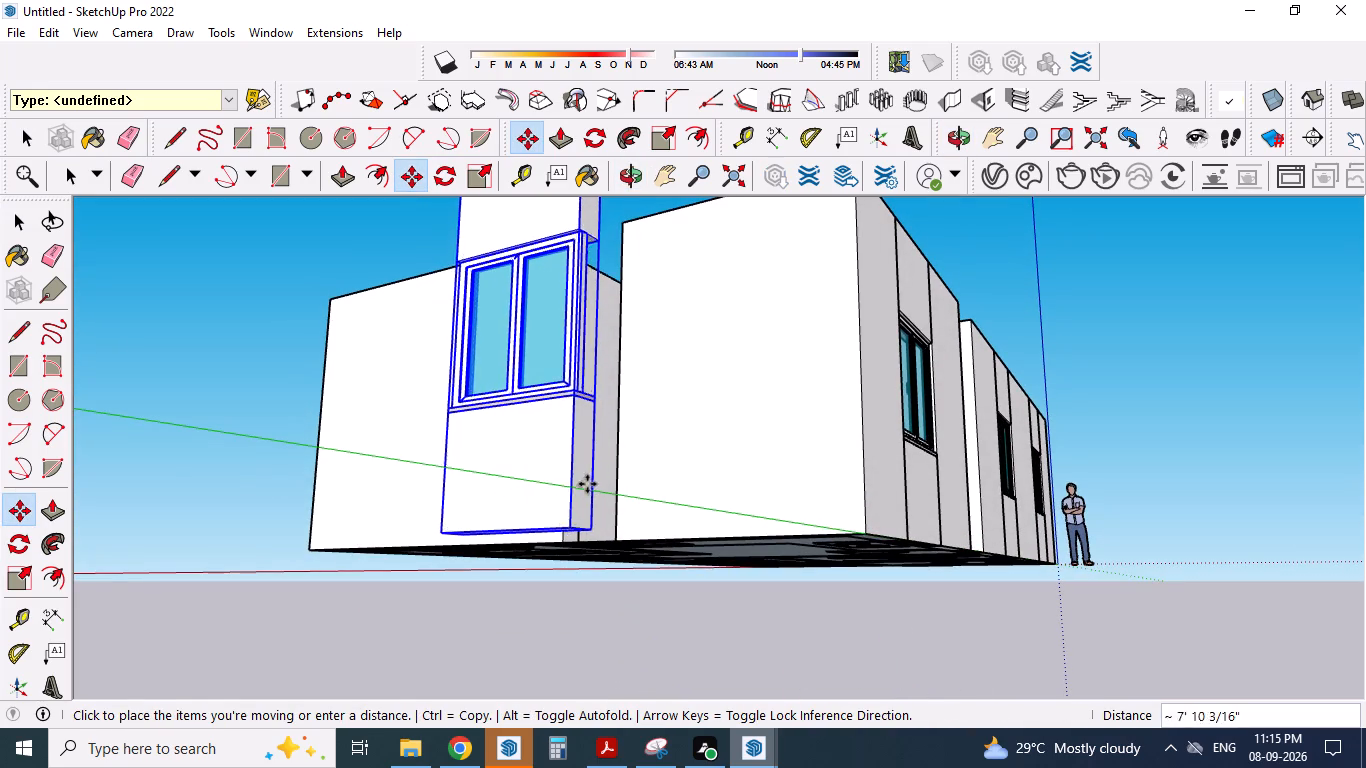
pyautogui.moveTo(587, 484); pyautogui.dragTo(619, 536)
pyautogui.click(619, 536)
pyautogui.moveTo(599, 602); pyautogui.dragTo(739, 664, button='middle')
pyautogui.moveTo(744, 598); pyautogui.dragTo(758, 651, button='middle')
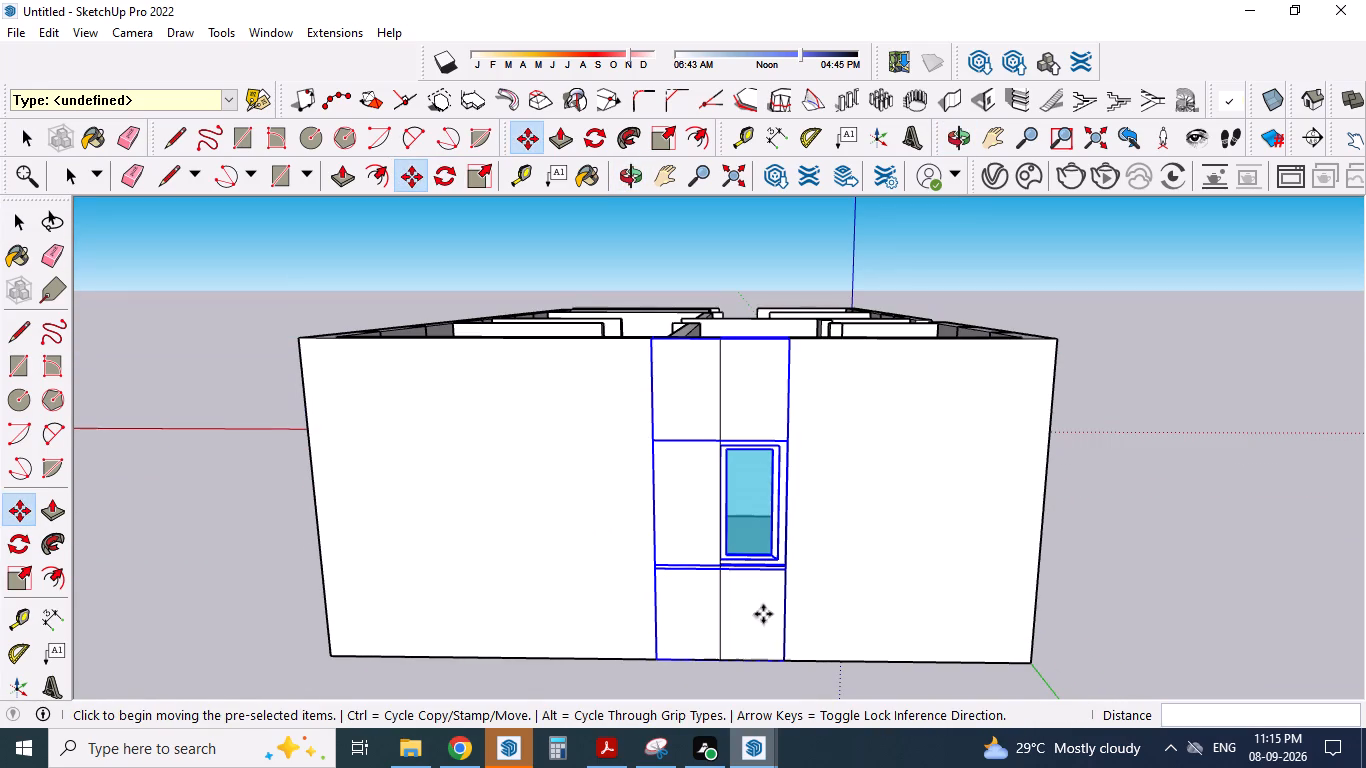
# Scale the kitchen window section horizontally so its width and depth fit the narrow opening between the end-wall pieces.
pyautogui.press('s')
pyautogui.moveTo(637, 521); pyautogui.dragTo(731, 553, button='middle')
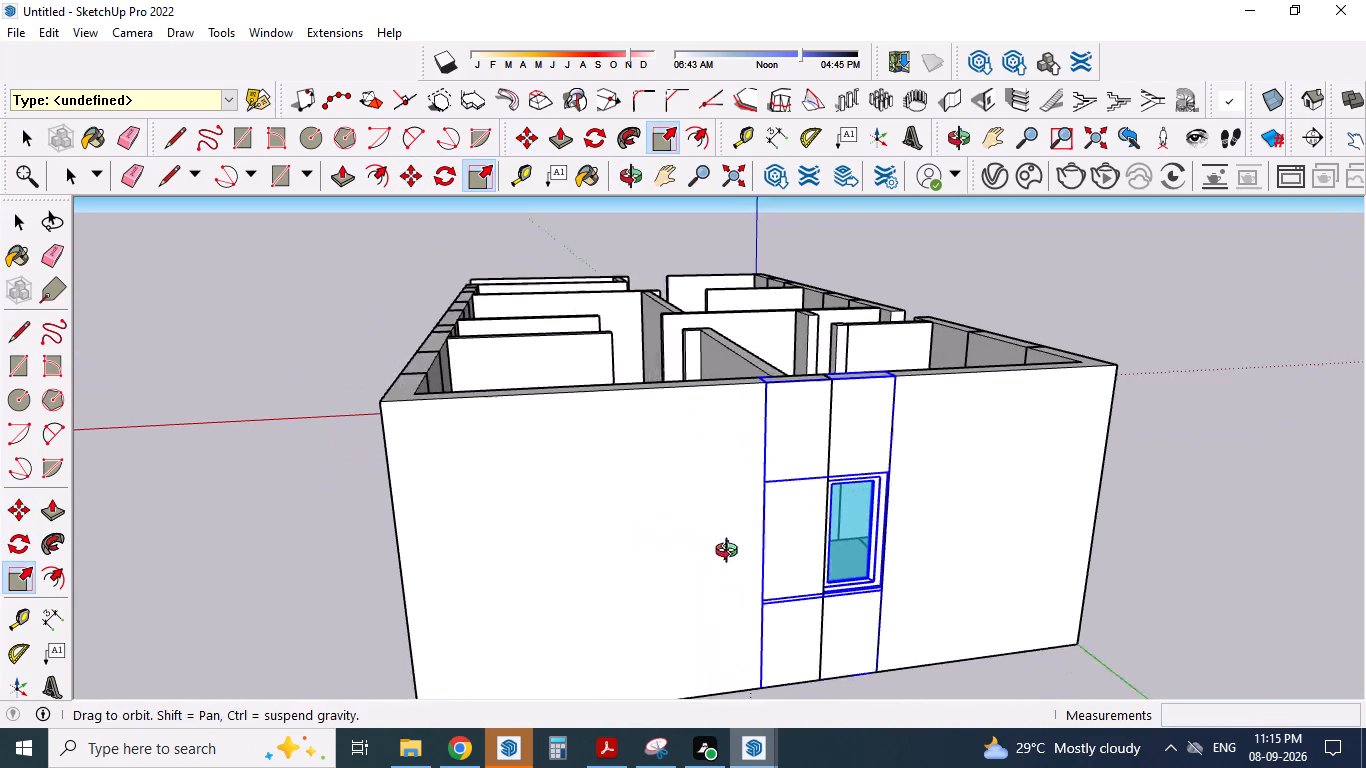
pyautogui.moveTo(731, 553); pyautogui.dragTo(735, 554, button='middle')
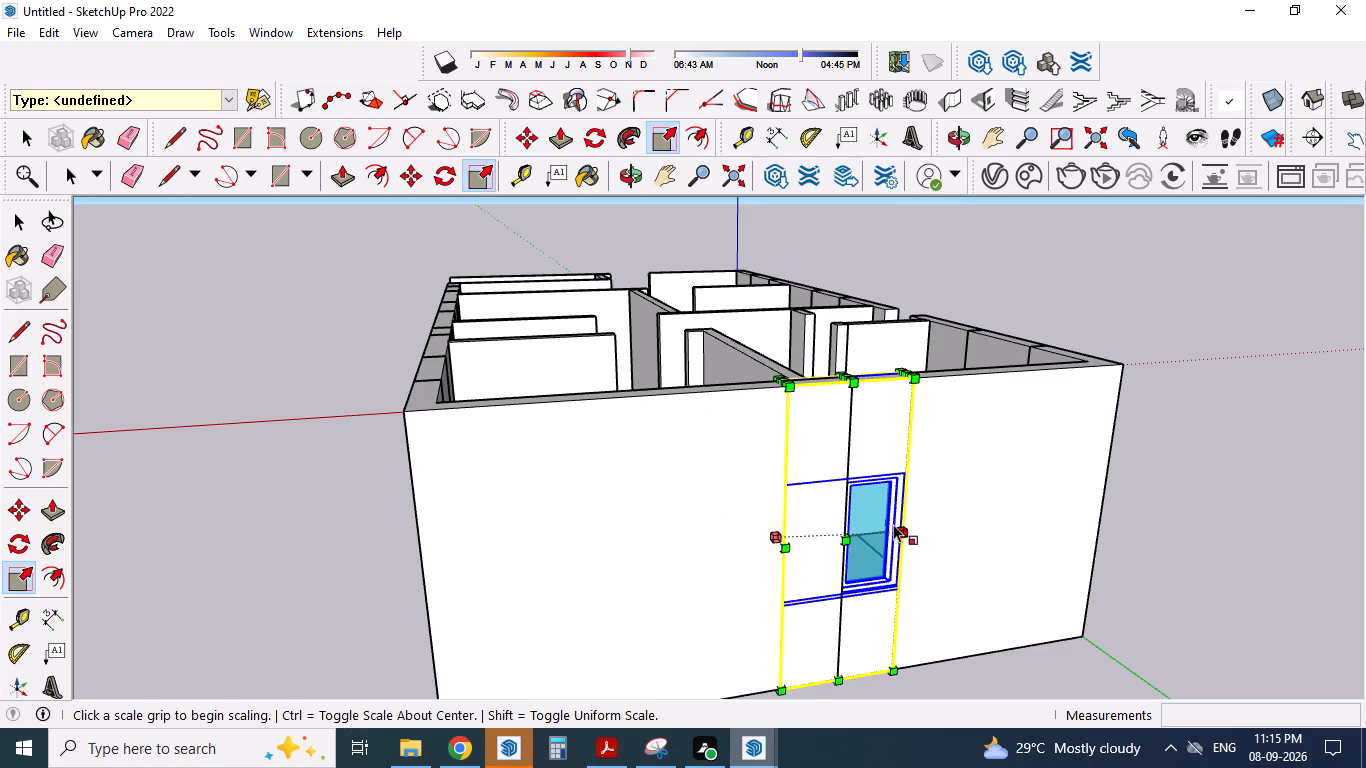
pyautogui.moveTo(776, 529); pyautogui.dragTo(793, 525)
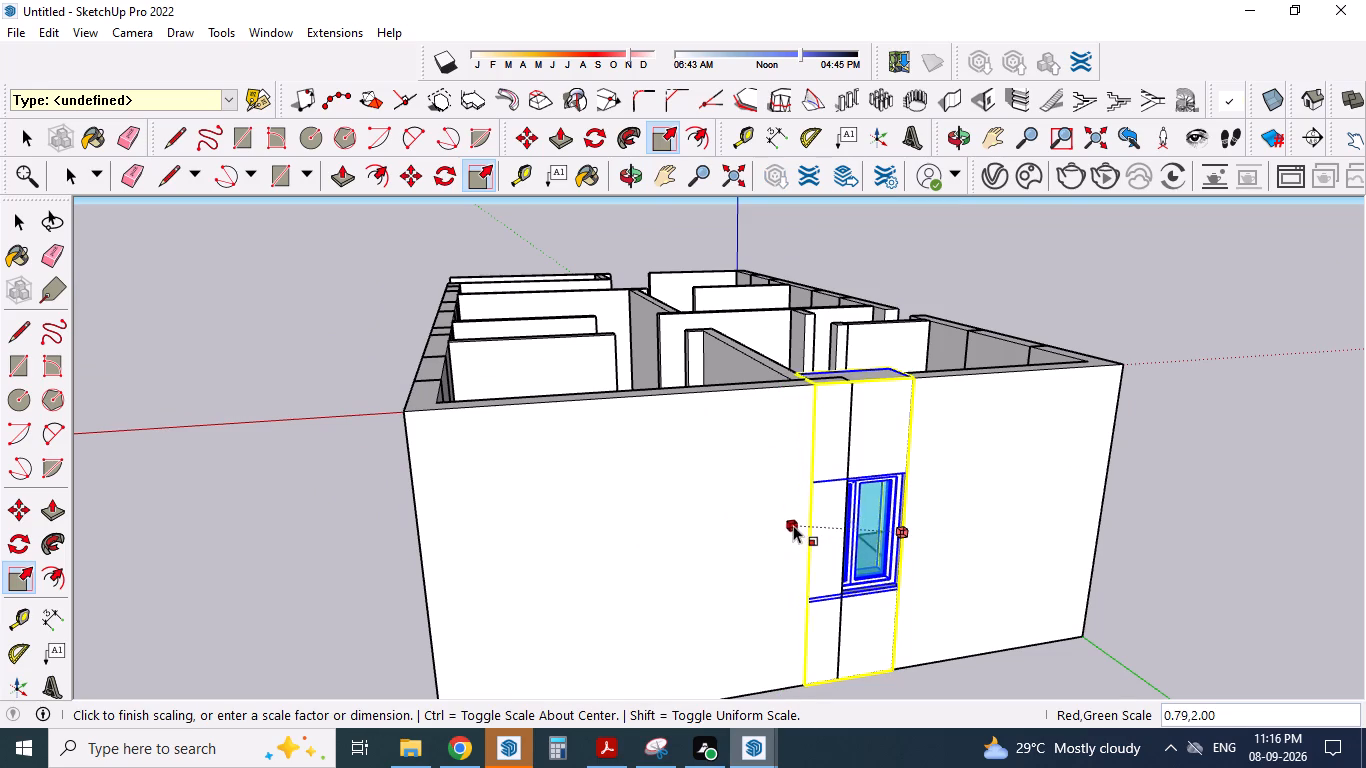
pyautogui.moveTo(793, 525); pyautogui.dragTo(826, 520)
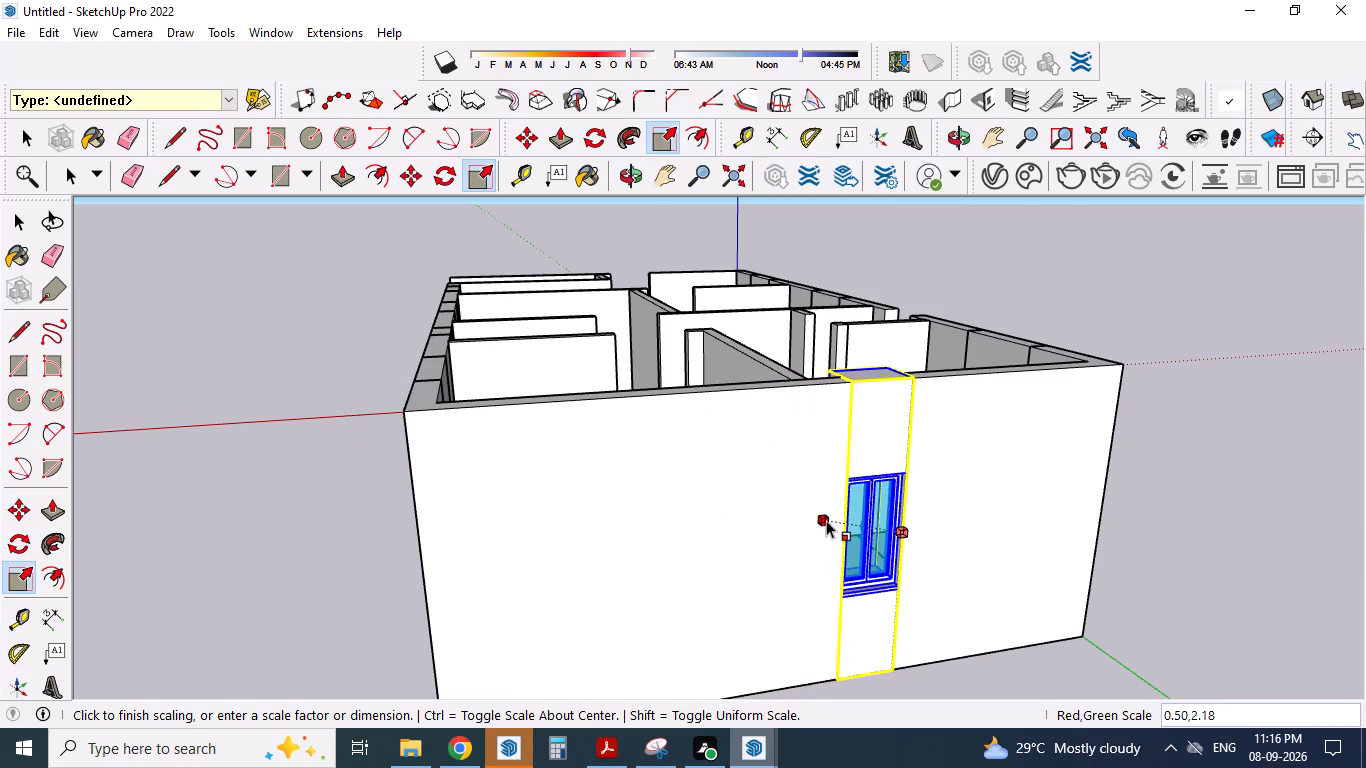
pyautogui.moveTo(826, 520); pyautogui.dragTo(840, 381)
pyautogui.click(840, 381)
pyautogui.moveTo(904, 497); pyautogui.dragTo(869, 562, button='middle')
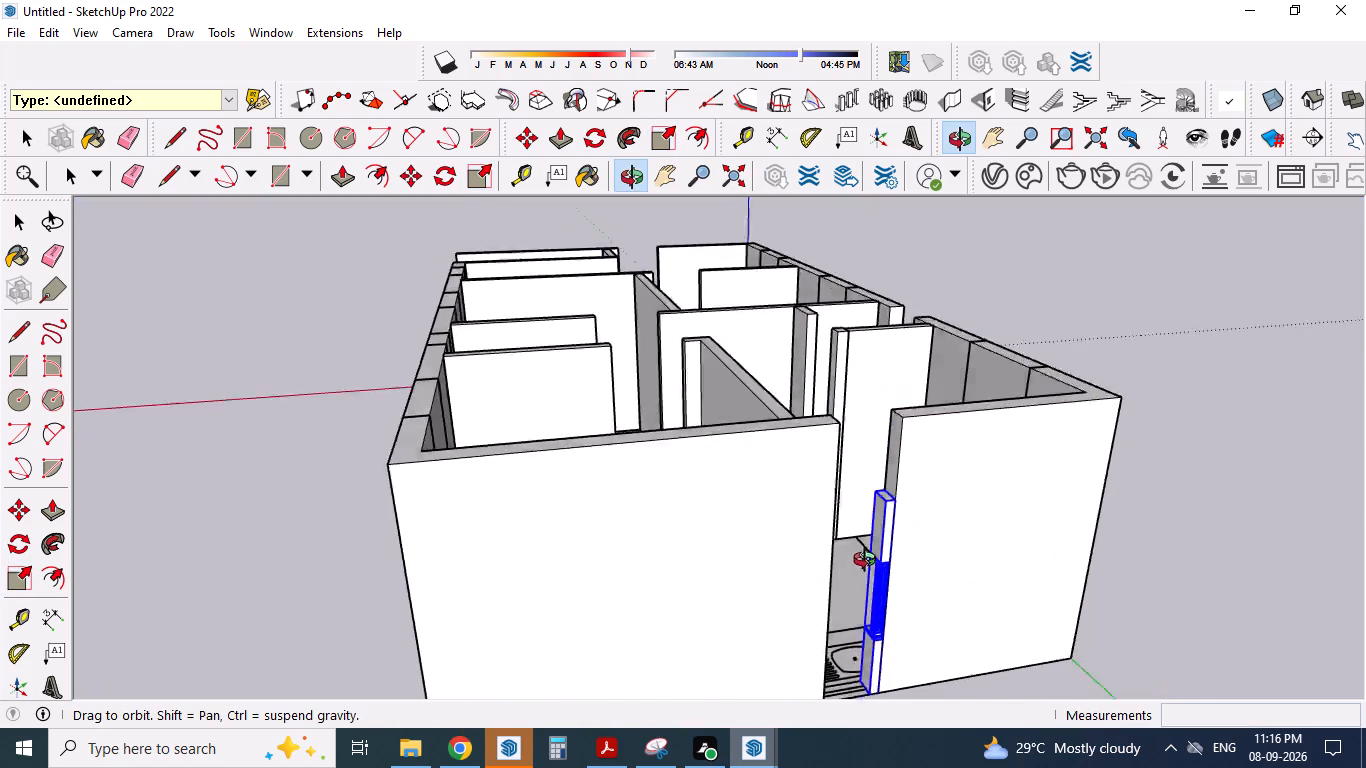
pyautogui.moveTo(869, 562); pyautogui.dragTo(834, 610, button='middle')
pyautogui.scroll(3, 797, 573)
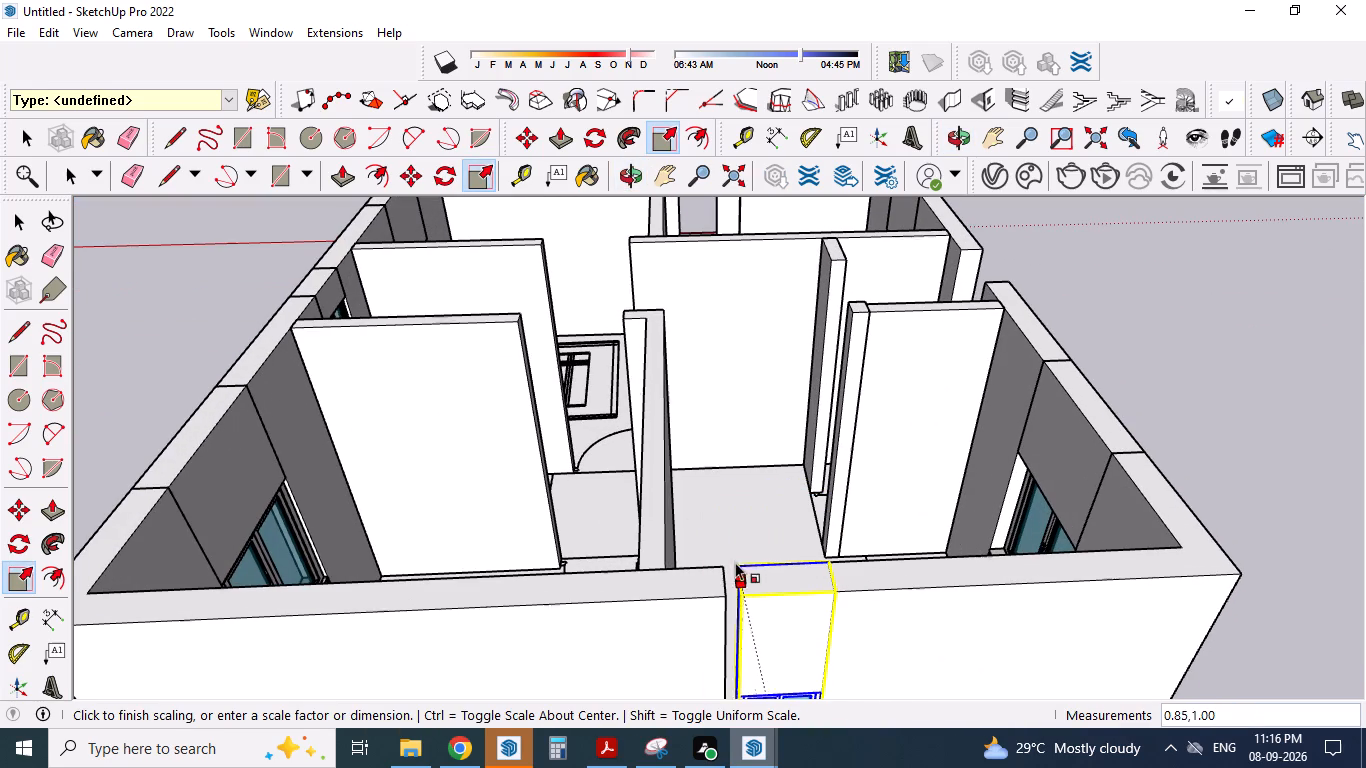
pyautogui.click(727, 576)
pyautogui.scroll(-2, 742, 521)
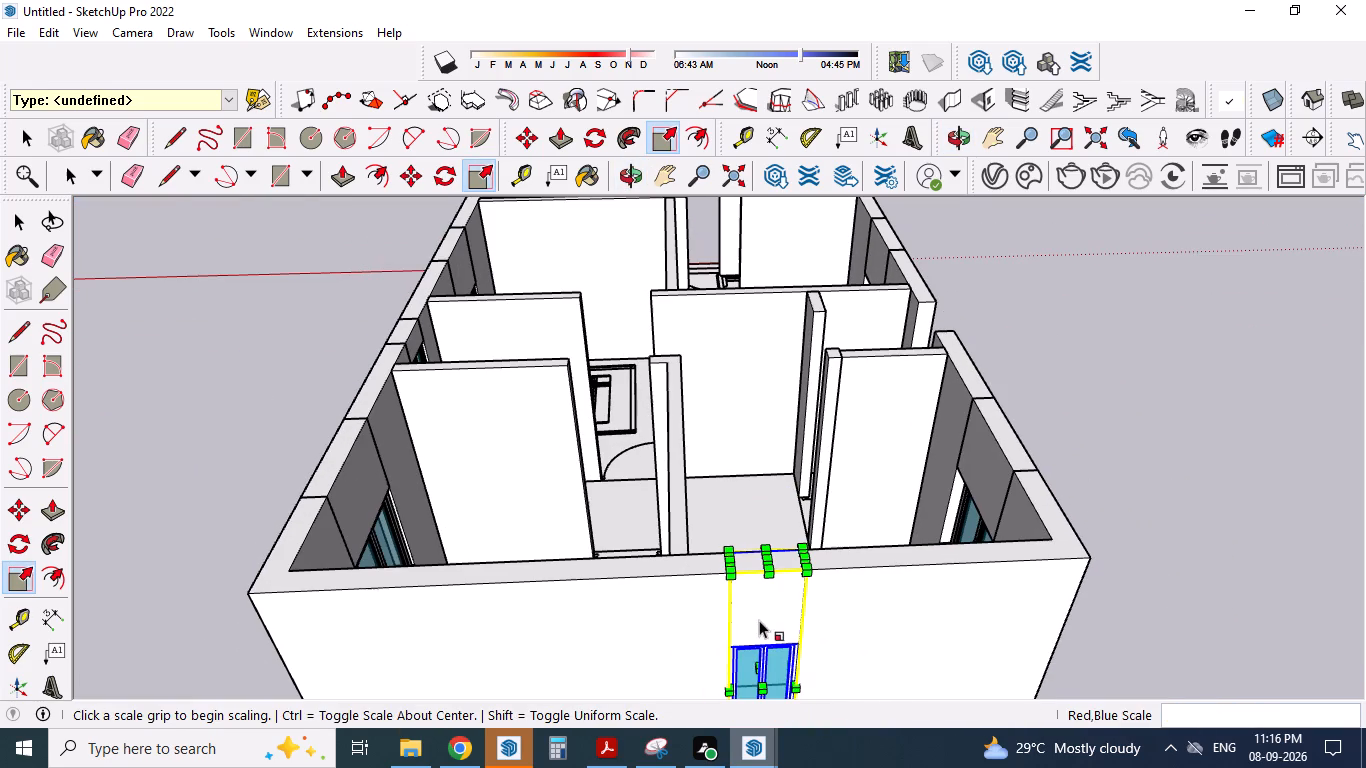
pyautogui.press('Escape')
pyautogui.scroll(-2, 752, 553)
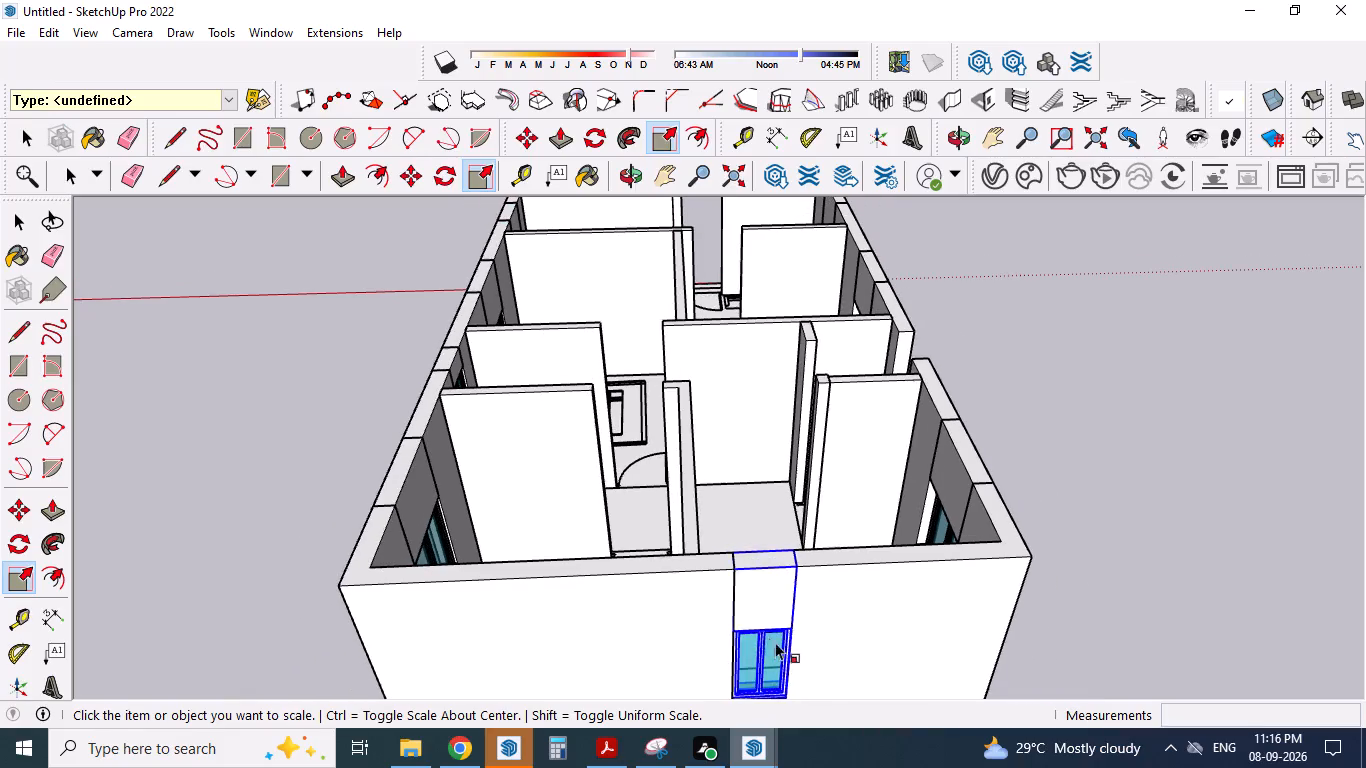
pyautogui.moveTo(768, 636); pyautogui.dragTo(712, 459, button='middle')
pyautogui.scroll(2, 712, 459)
pyautogui.press('space')
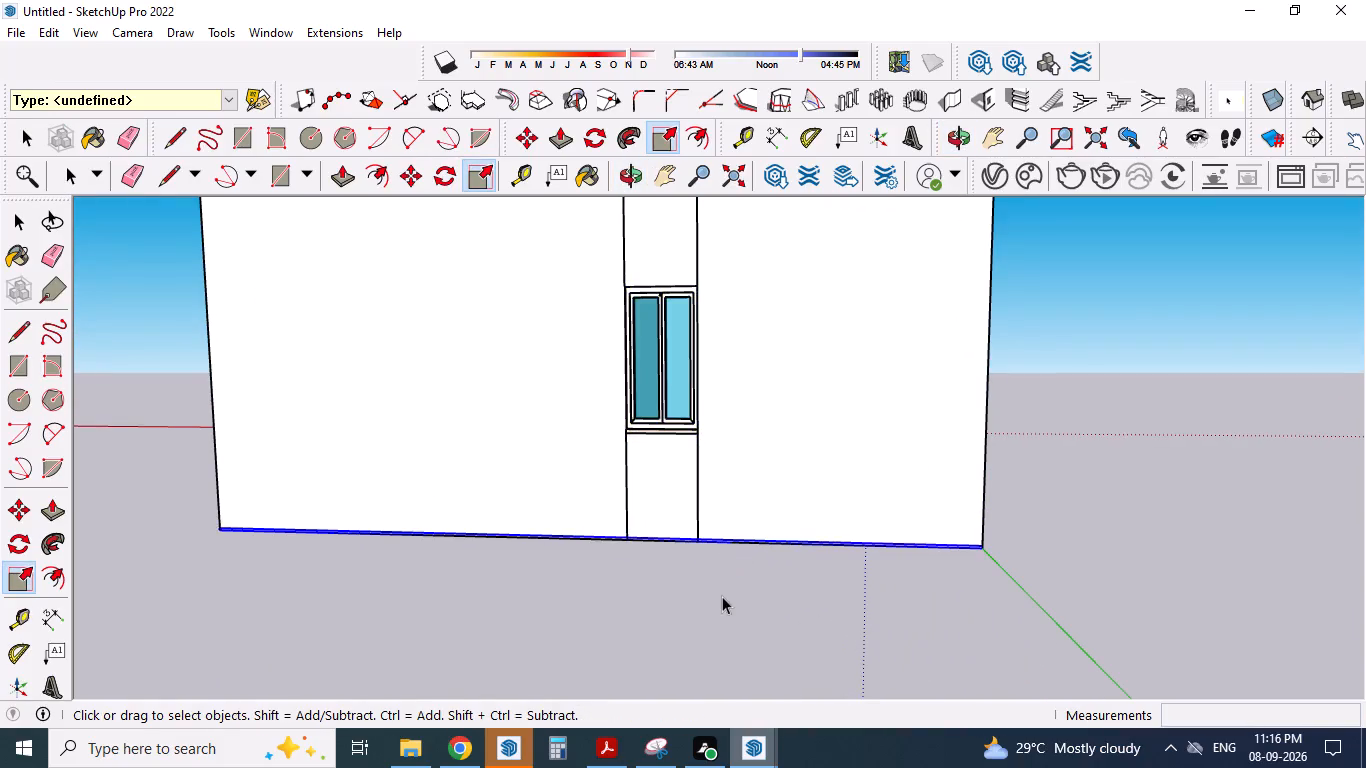
pyautogui.click(721, 597)
# Examine the rooms and outer walls of the house from several sides for openings that still need window sections.
pyautogui.moveTo(766, 596); pyautogui.dragTo(474, 745, button='middle')
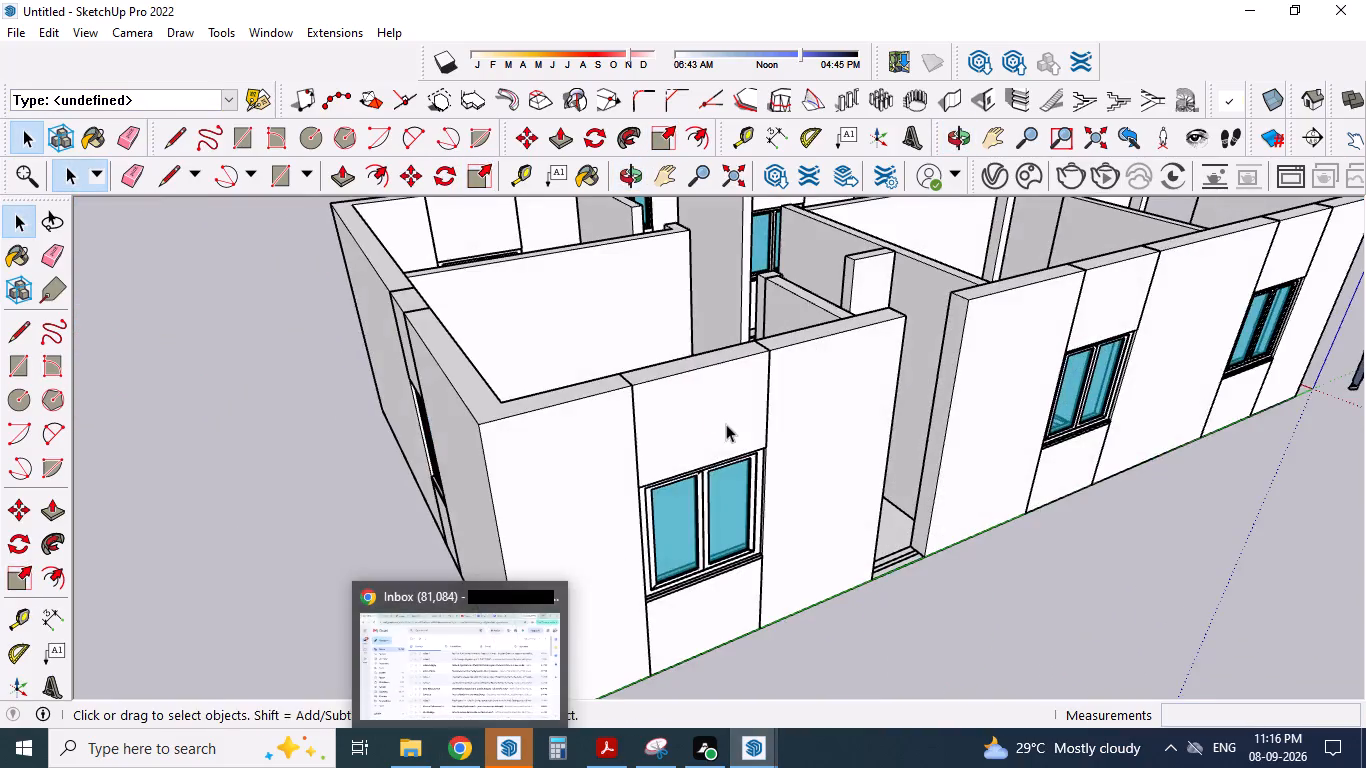
pyautogui.moveTo(726, 424); pyautogui.dragTo(433, 617, button='middle')
pyautogui.scroll(1, 538, 443)
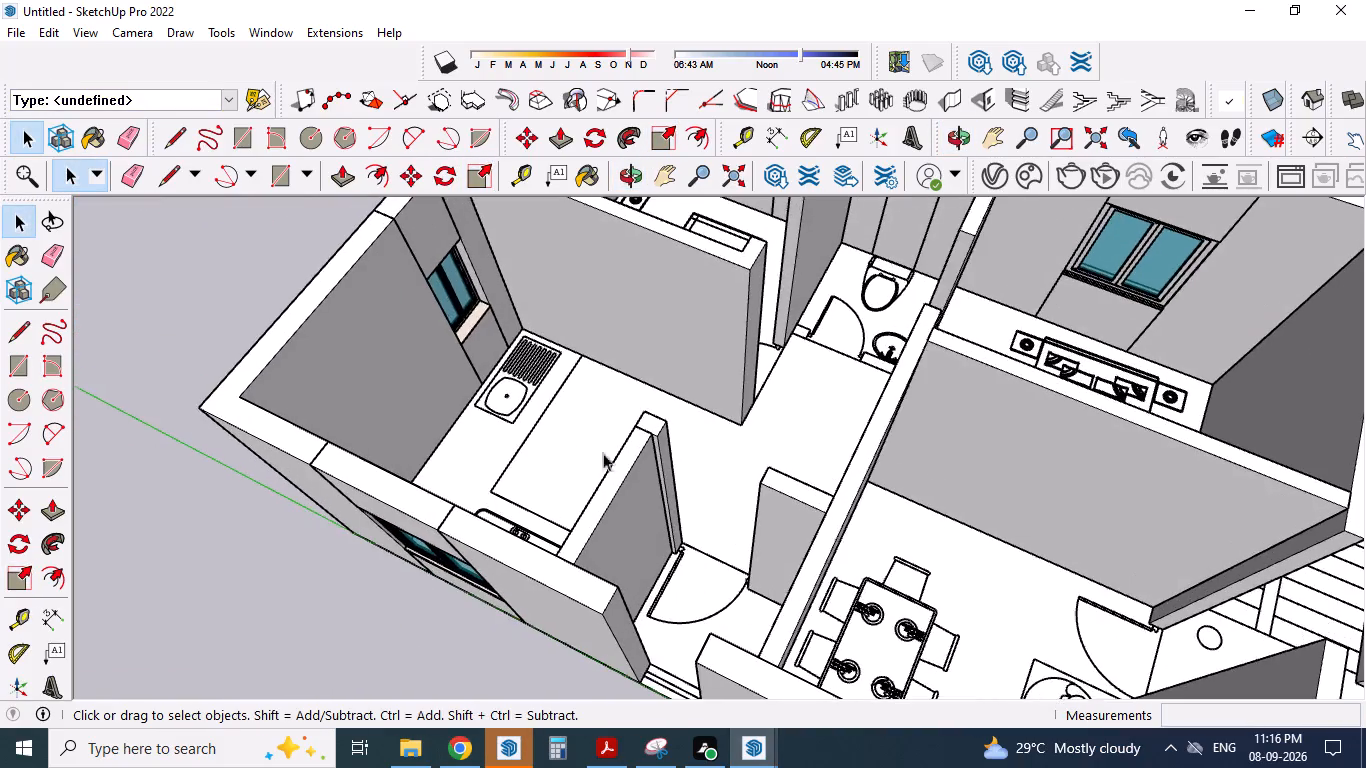
pyautogui.moveTo(649, 482); pyautogui.dragTo(480, 594, button='middle')
pyautogui.scroll(-3, 576, 400)
pyautogui.moveTo(622, 476); pyautogui.dragTo(648, 400, button='middle')
pyautogui.moveTo(799, 481); pyautogui.dragTo(571, 523, button='middle')
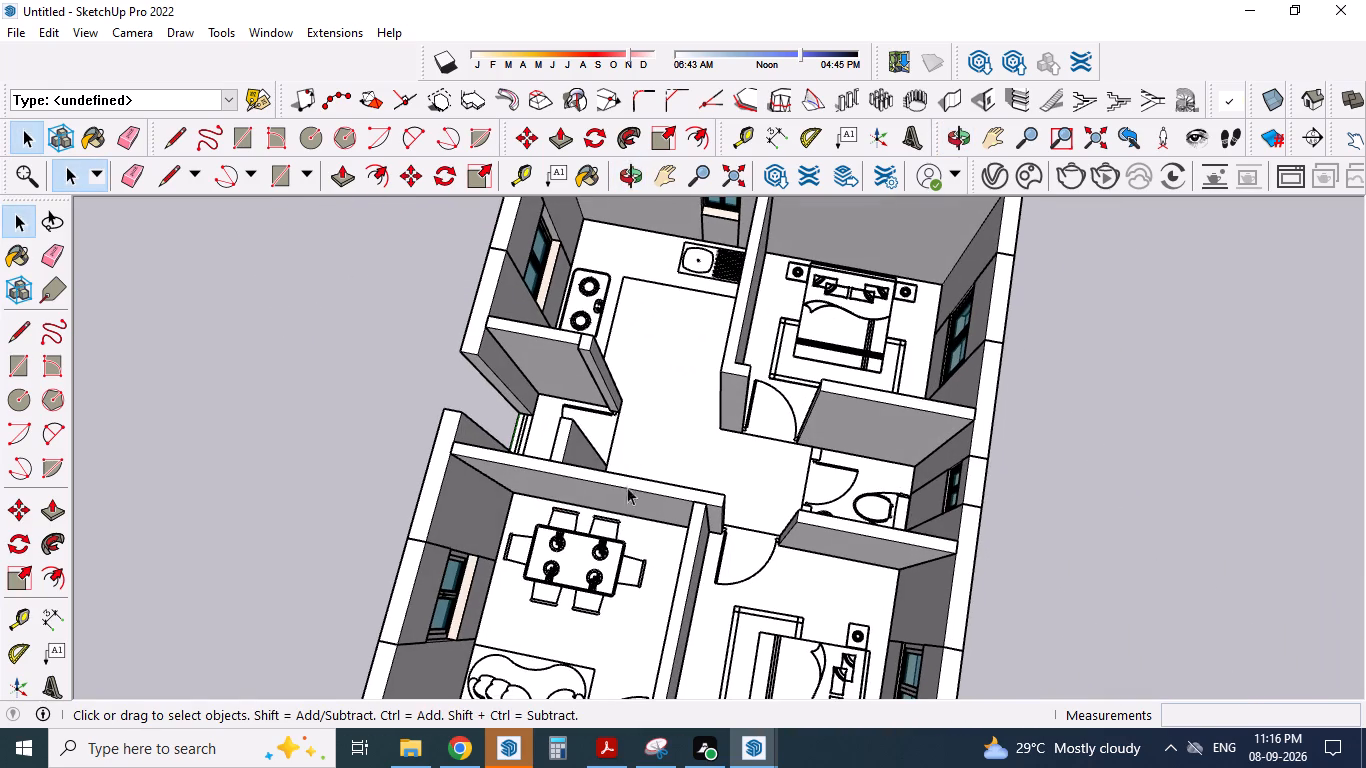
pyautogui.scroll(-3, 627, 413)
pyautogui.moveTo(551, 490); pyautogui.dragTo(995, 439, button='middle')
pyautogui.scroll(-3, 756, 413)
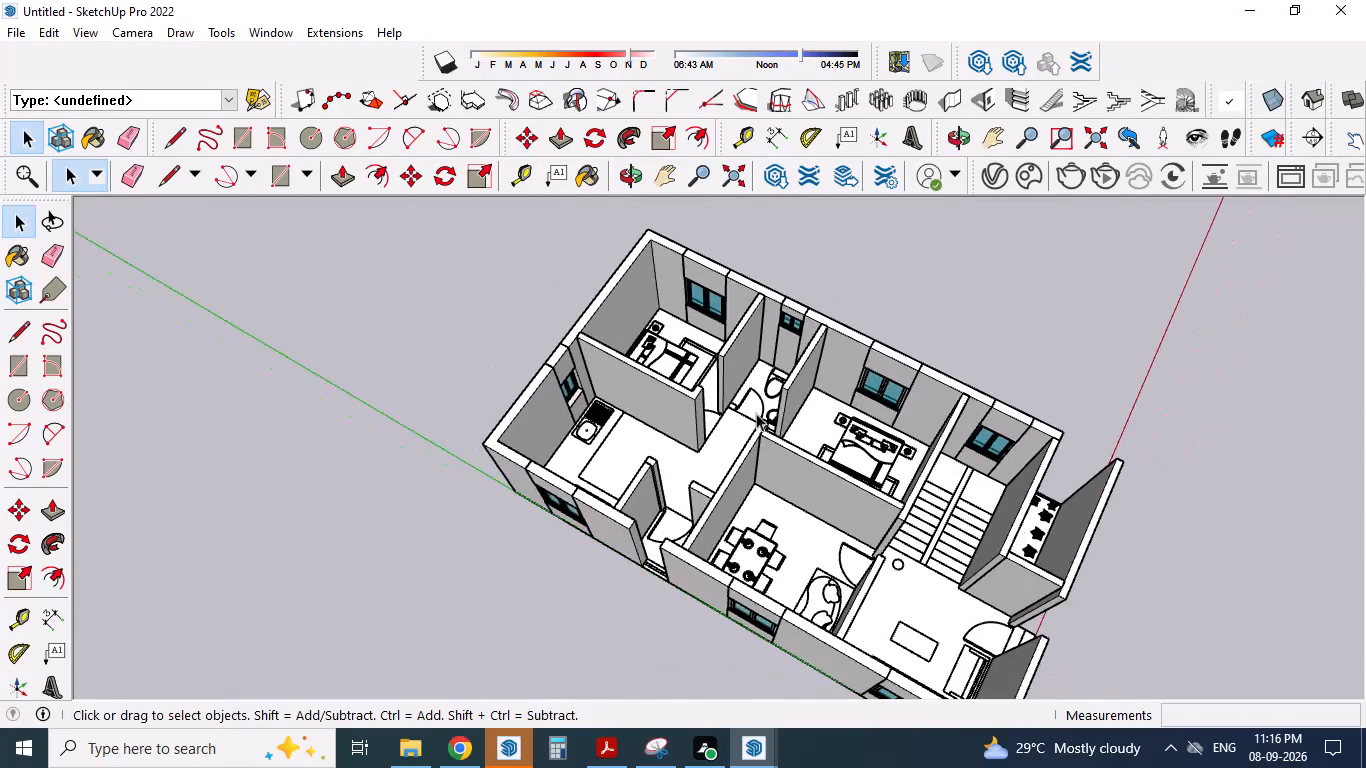
pyautogui.moveTo(682, 551); pyautogui.dragTo(859, 435, button='middle')
pyautogui.scroll(3, 785, 528)
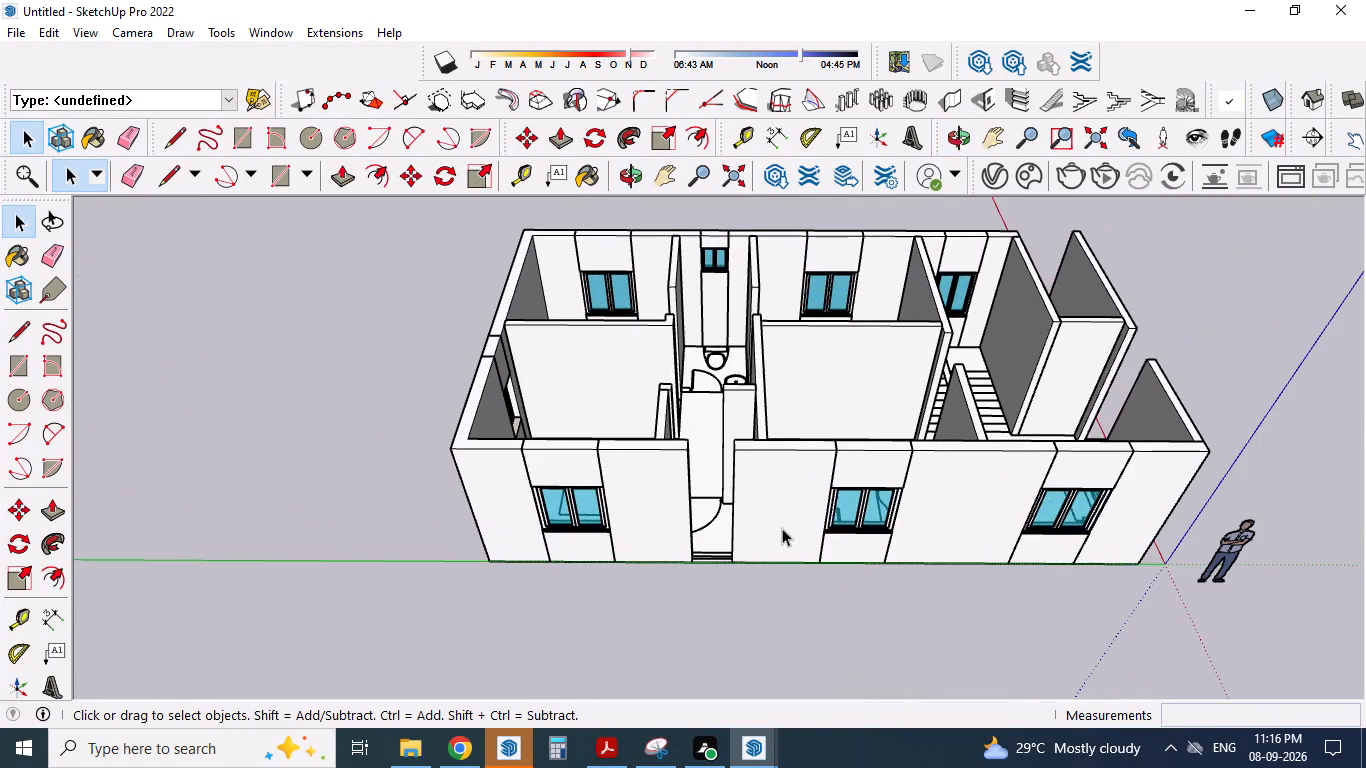
pyautogui.moveTo(758, 542); pyautogui.dragTo(726, 647, button='middle')
pyautogui.scroll(-3, 716, 506)
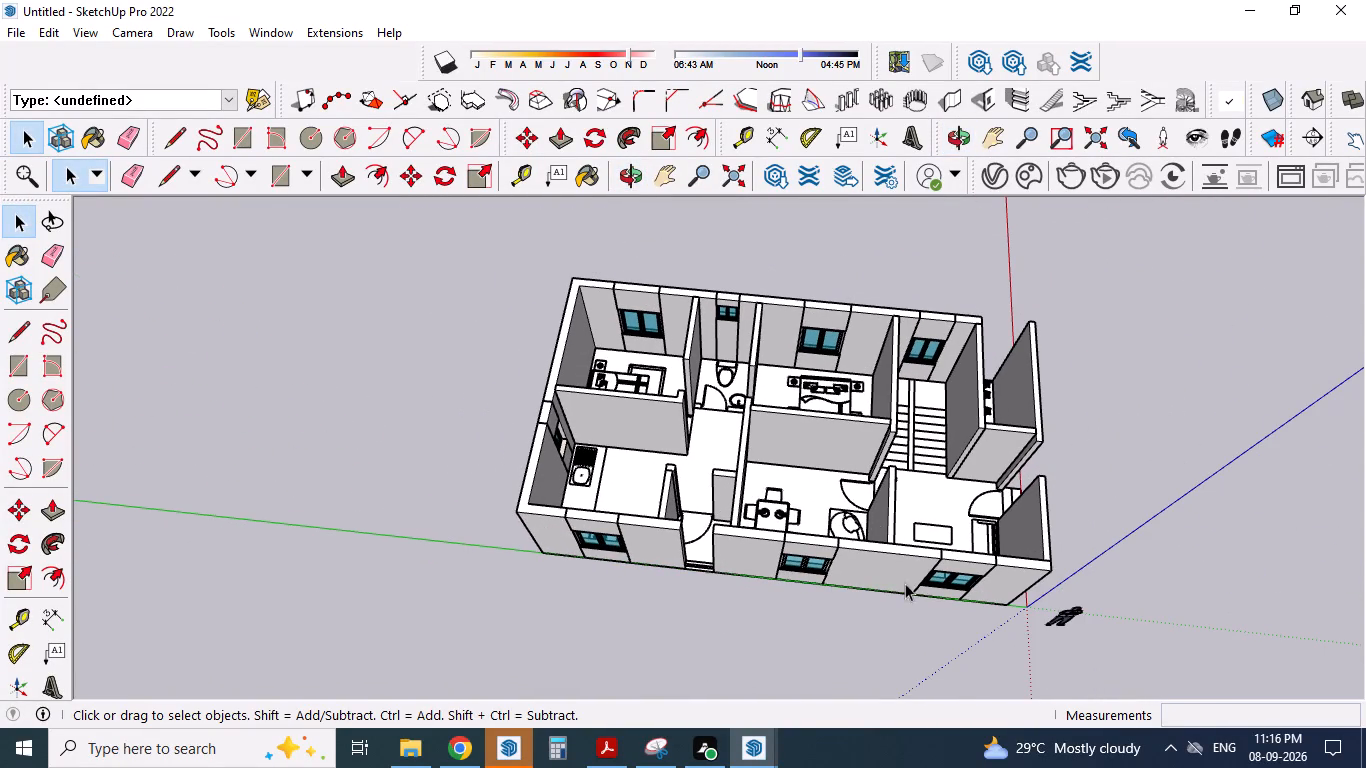
# Copy the toilet's small high-window section and paste it into the open gap between the kitchen and dining windows in the opposite wall.
pyautogui.click(728, 325)
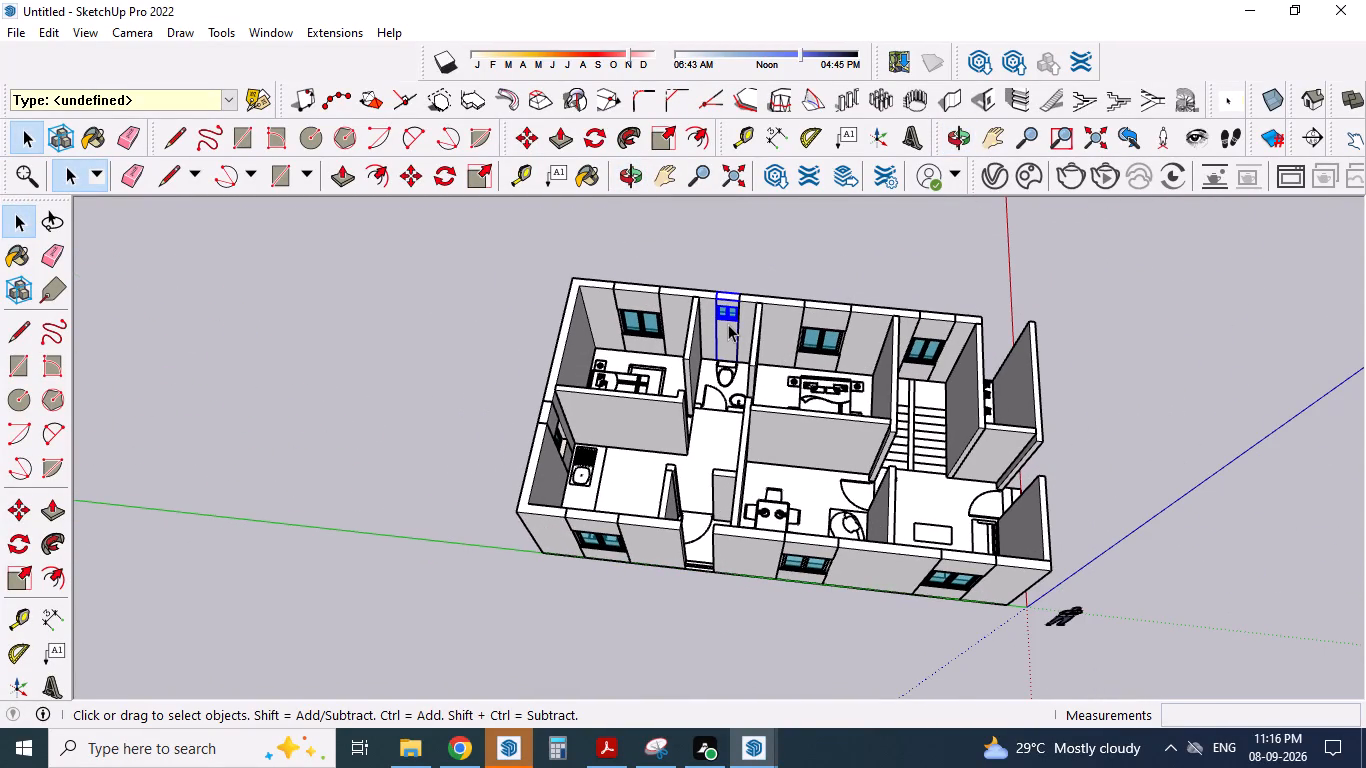
pyautogui.hotkey('ctrl', 'c')
pyautogui.hotkey('ctrl', 'v')
pyautogui.scroll(3, 696, 559)
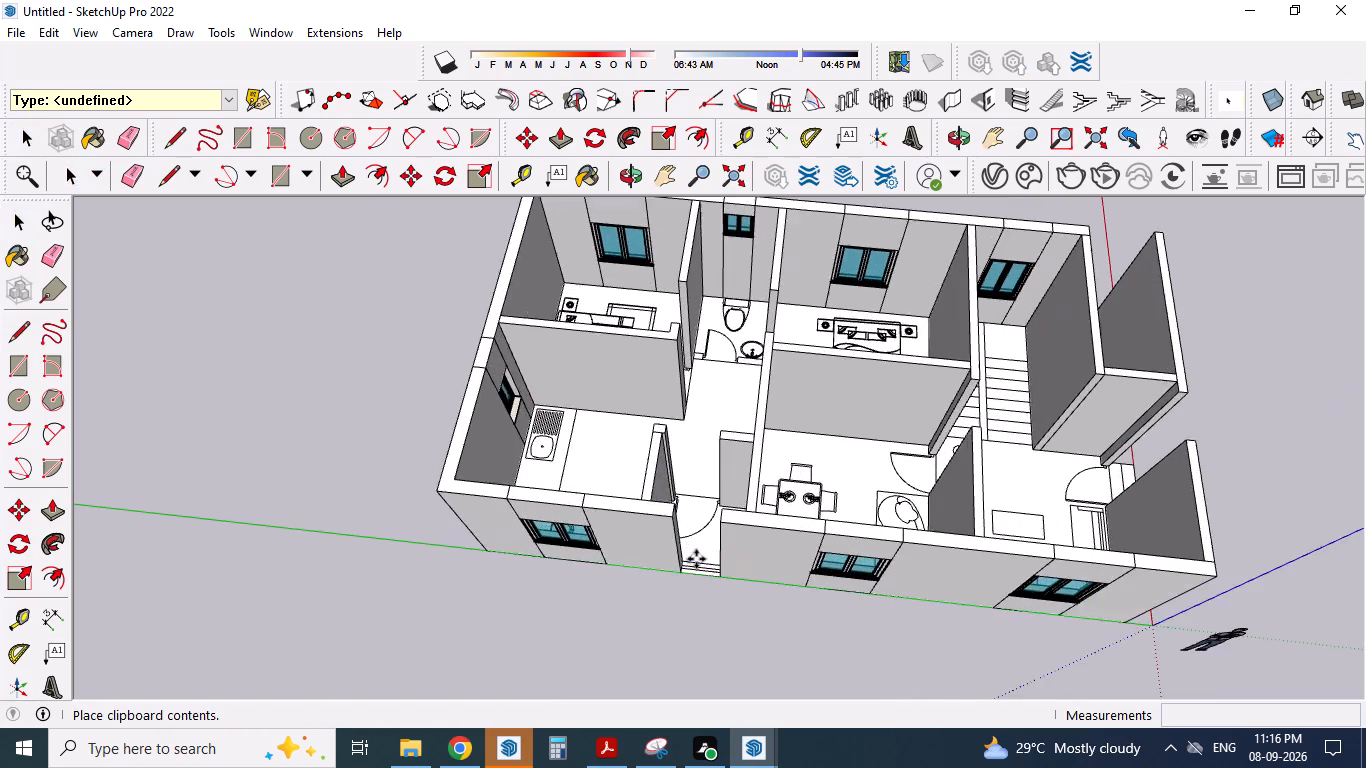
pyautogui.scroll(5, 696, 559)
pyautogui.click(732, 586)
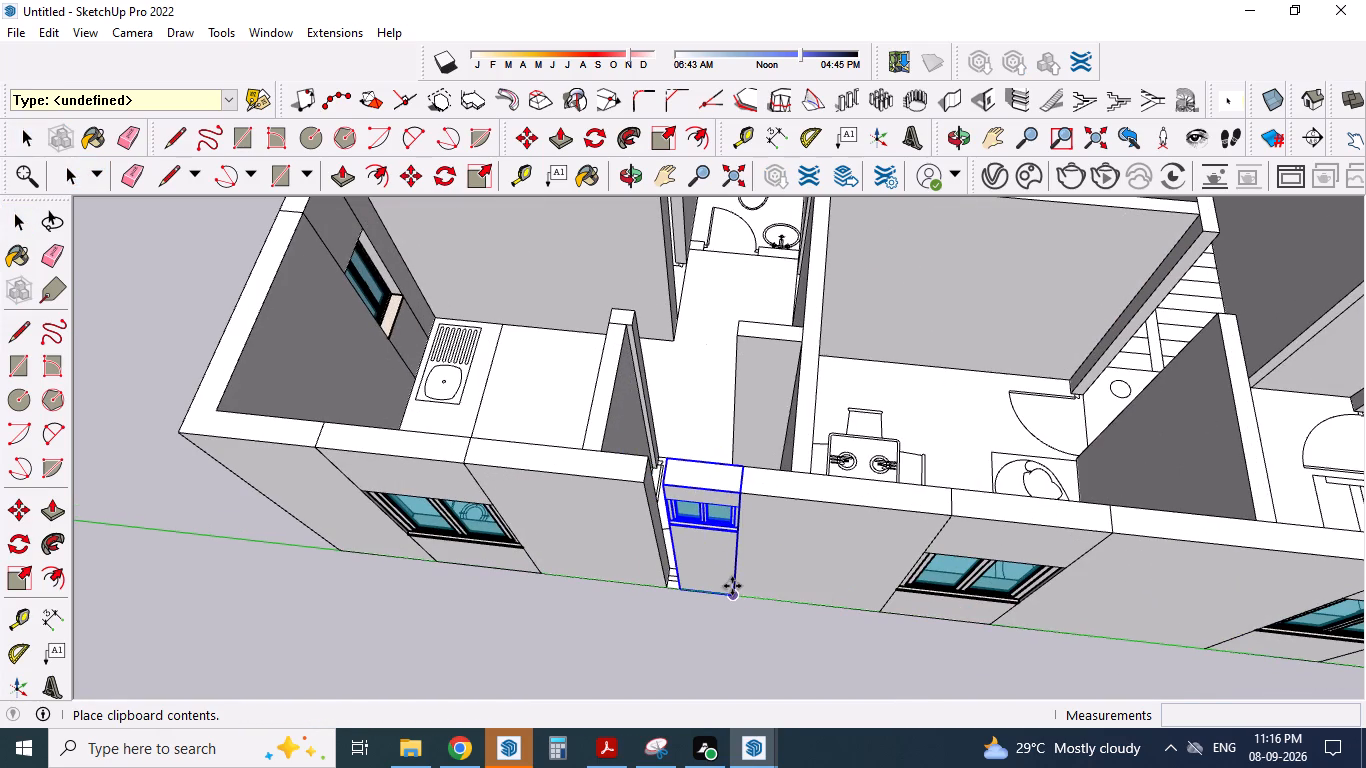
# Scale the pasted high-window section along the wall so it closes the remaining gap between the kitchen and dining windows.
pyautogui.moveTo(702, 580); pyautogui.dragTo(774, 550, button='middle')
pyautogui.scroll(5, 760, 519)
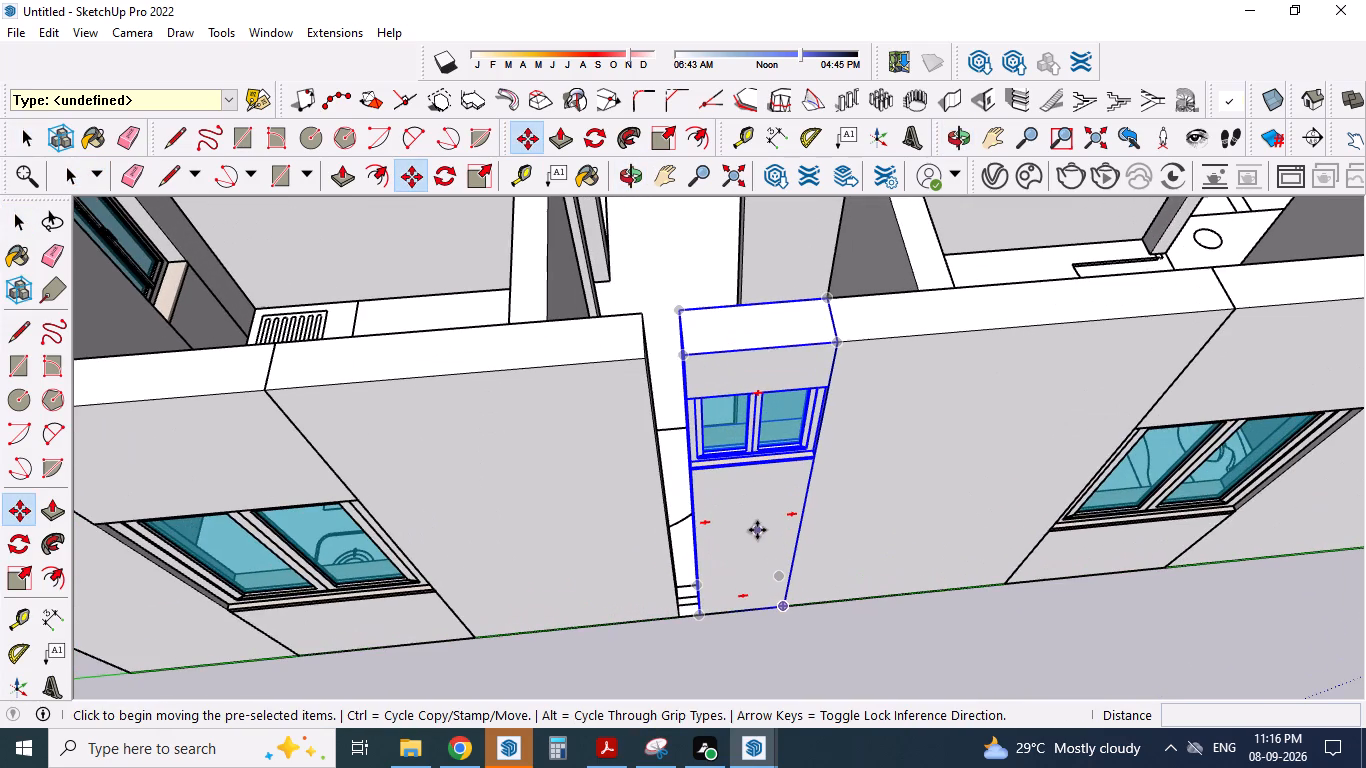
pyautogui.click(757, 530)
pyautogui.press('s')
pyautogui.scroll(1, 643, 496)
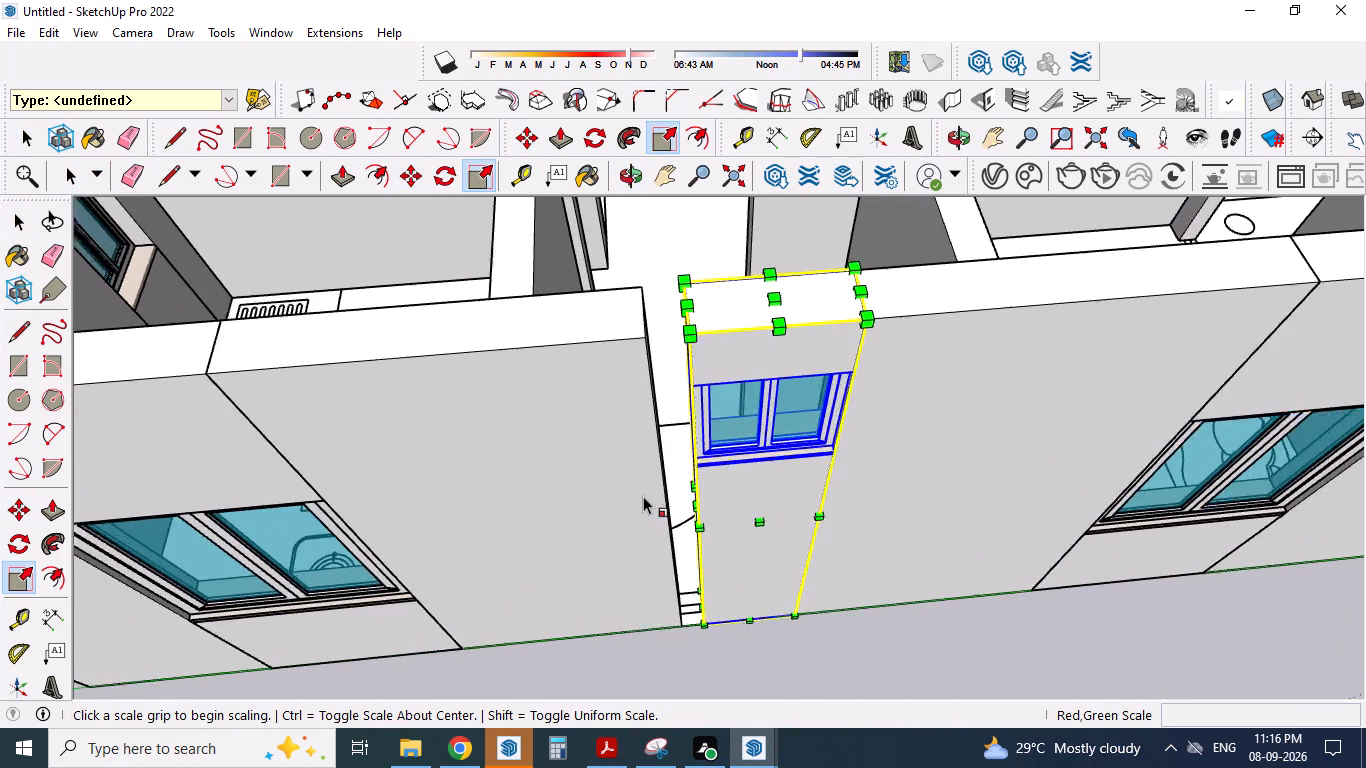
pyautogui.scroll(5, 643, 496)
pyautogui.moveTo(727, 513); pyautogui.dragTo(723, 513)
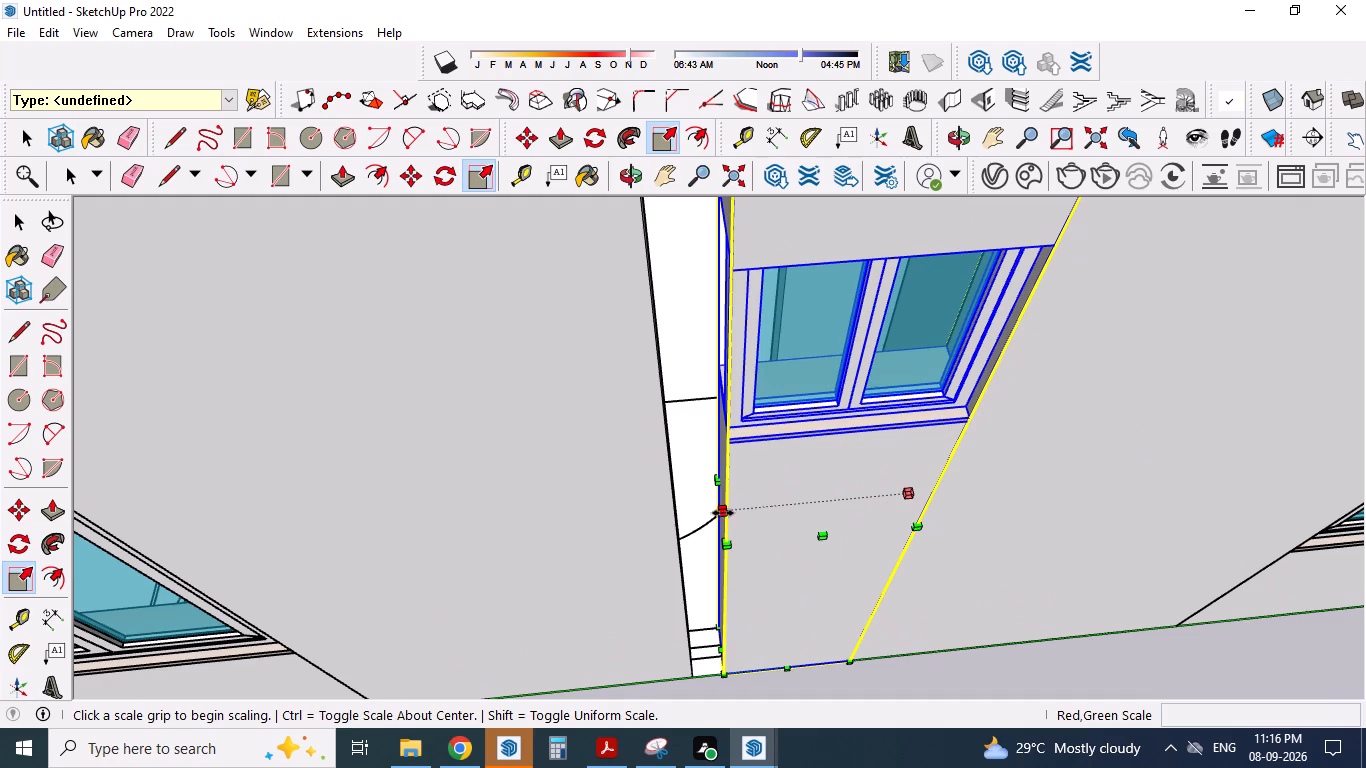
pyautogui.moveTo(723, 513); pyautogui.dragTo(668, 519)
pyautogui.click(668, 519)
pyautogui.scroll(-3, 651, 526)
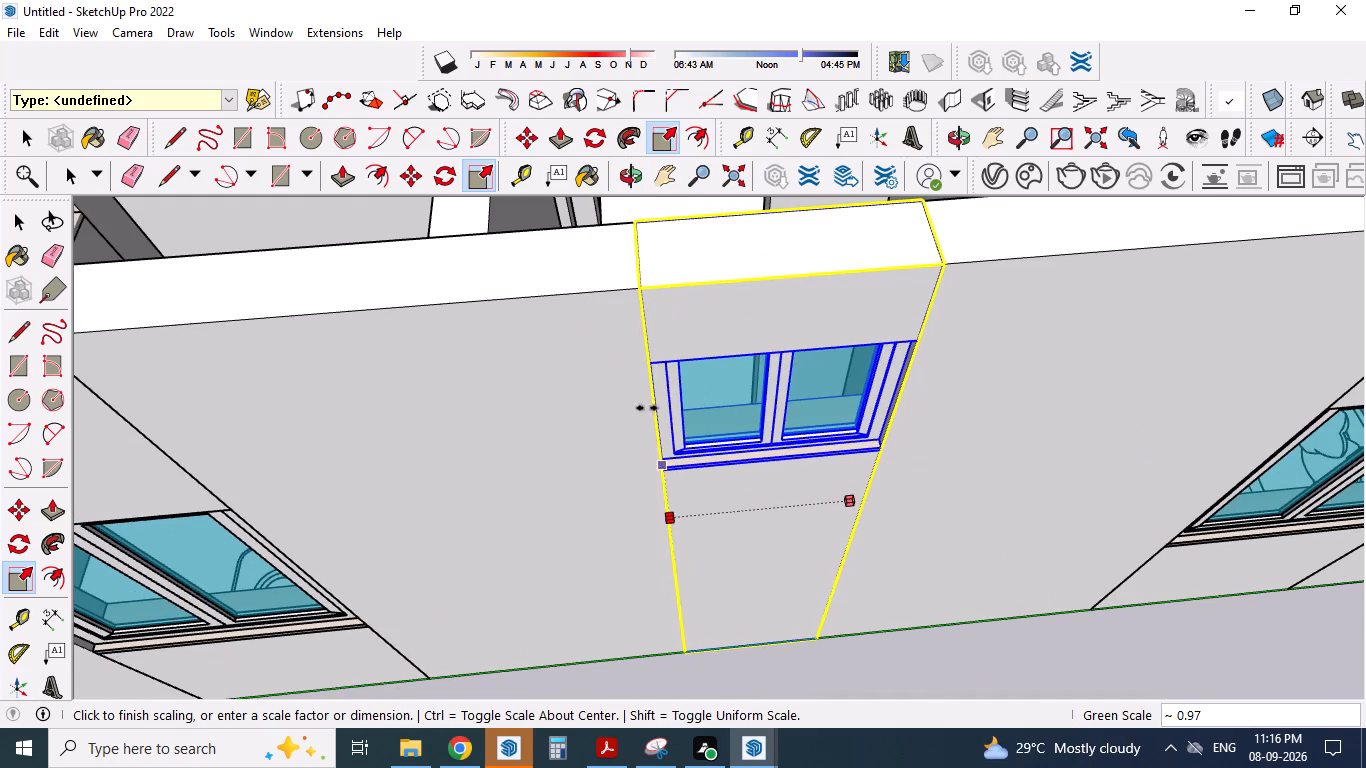
pyautogui.click(641, 294)
pyautogui.scroll(-4, 715, 395)
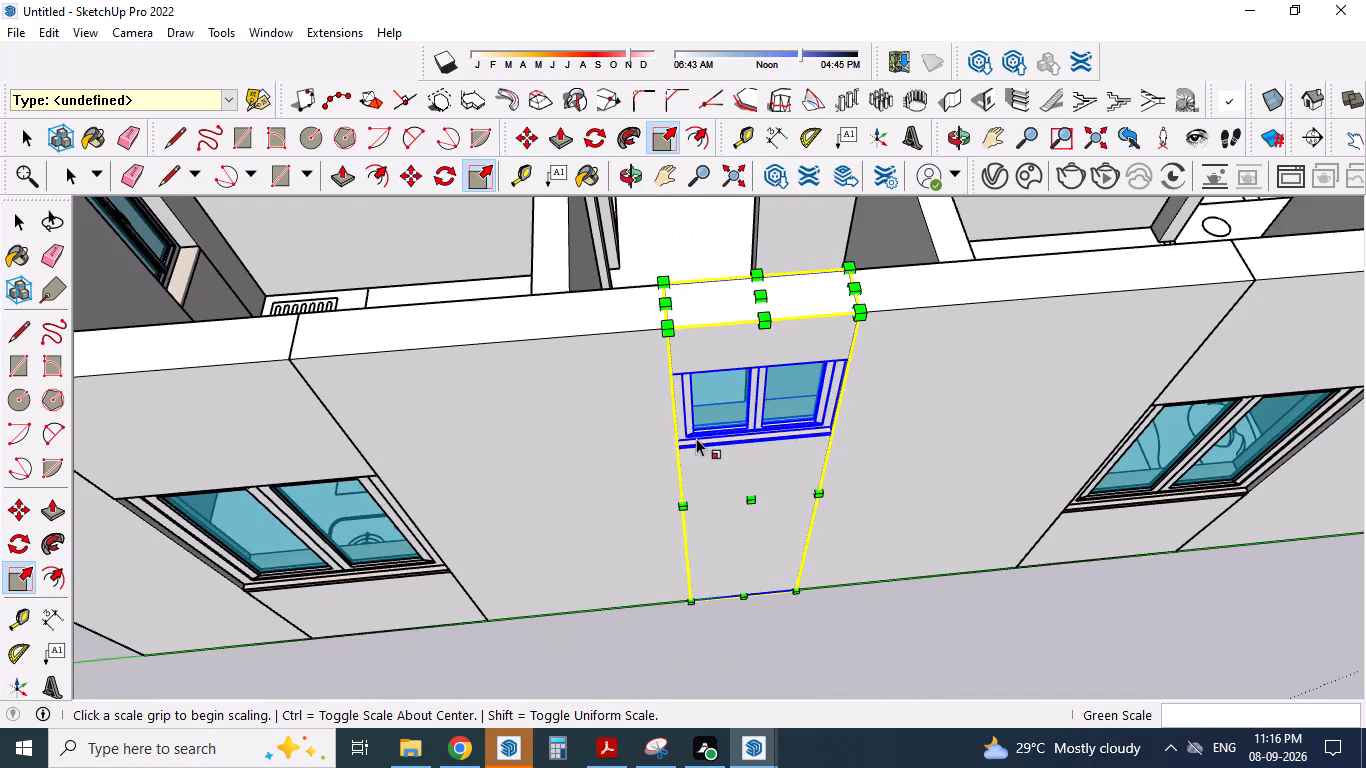
pyautogui.moveTo(770, 591); pyautogui.dragTo(677, 461, button='middle')
pyautogui.click(750, 614)
pyautogui.press('space')
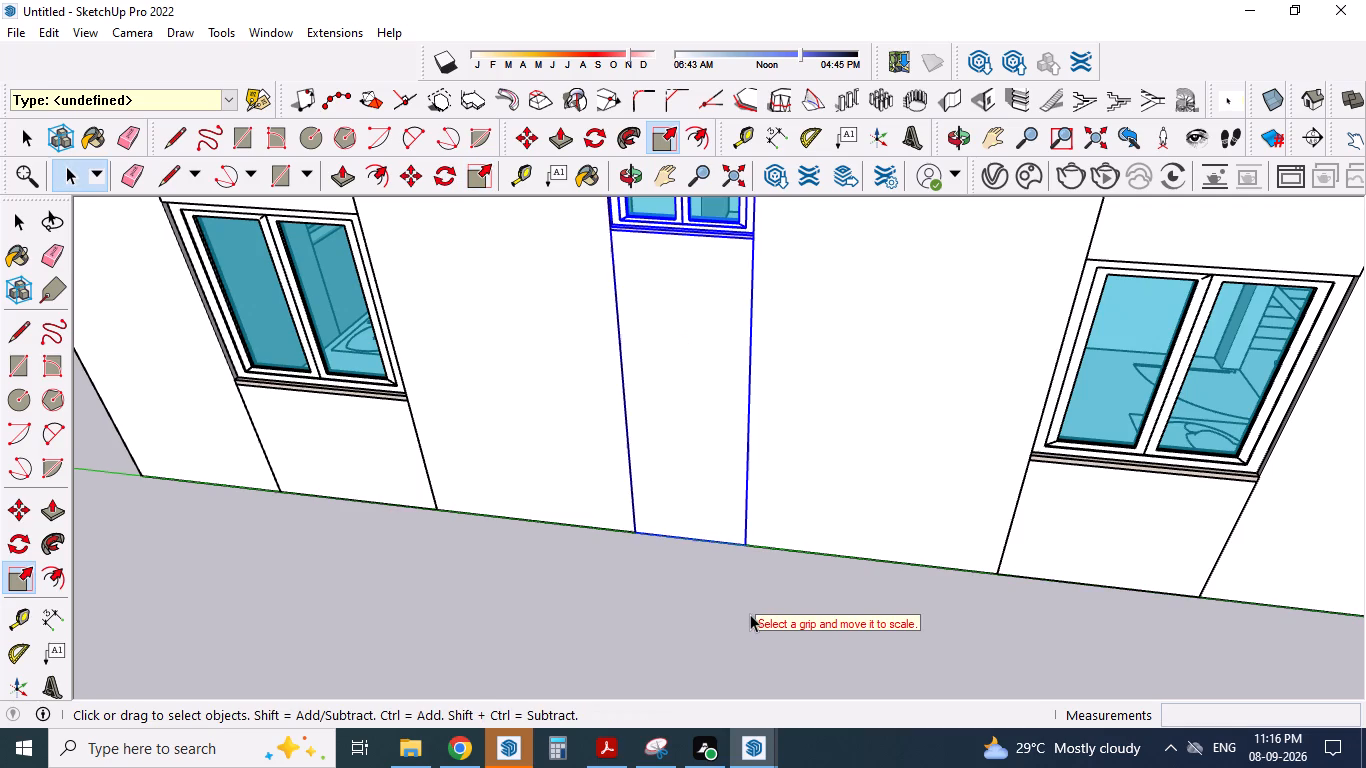
# Examine the rooms and walls from above and from several sides for openings that still need filling.
pyautogui.scroll(-7, 750, 614)
pyautogui.moveTo(843, 434); pyautogui.dragTo(444, 545, button='middle')
pyautogui.scroll(-3, 618, 375)
pyautogui.moveTo(636, 482); pyautogui.dragTo(561, 647, button='middle')
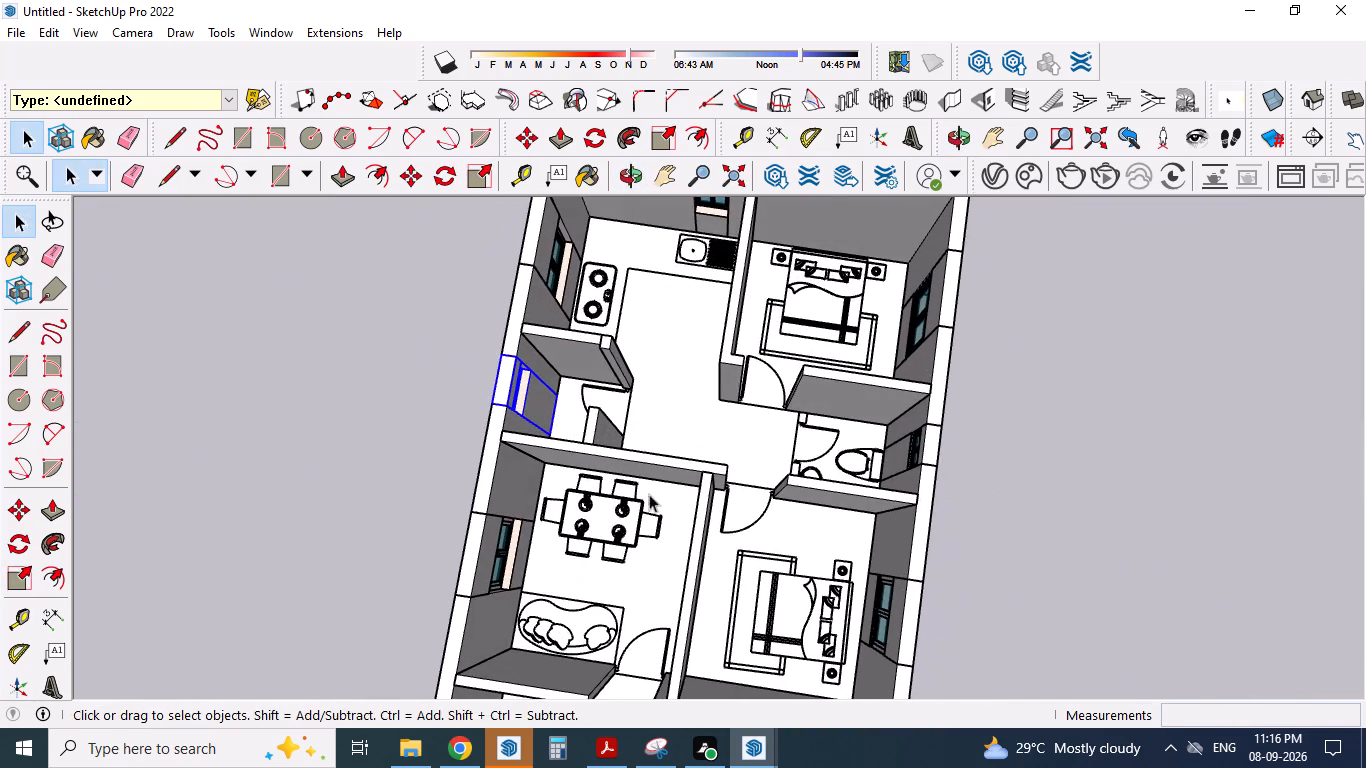
pyautogui.moveTo(755, 528); pyautogui.dragTo(382, 540, button='middle')
pyautogui.scroll(-6, 505, 470)
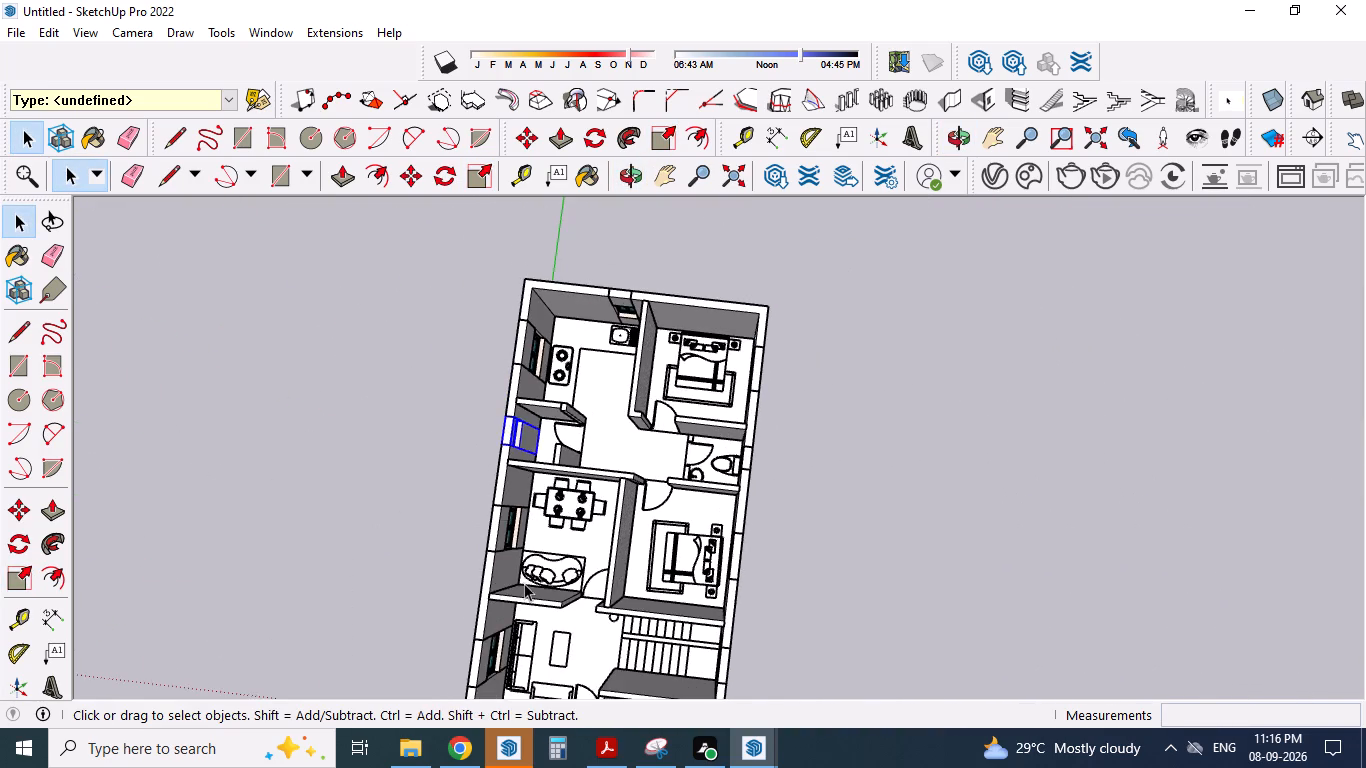
pyautogui.moveTo(524, 583); pyautogui.dragTo(789, 409, button='middle')
pyautogui.moveTo(480, 555); pyautogui.dragTo(745, 583, button='middle')
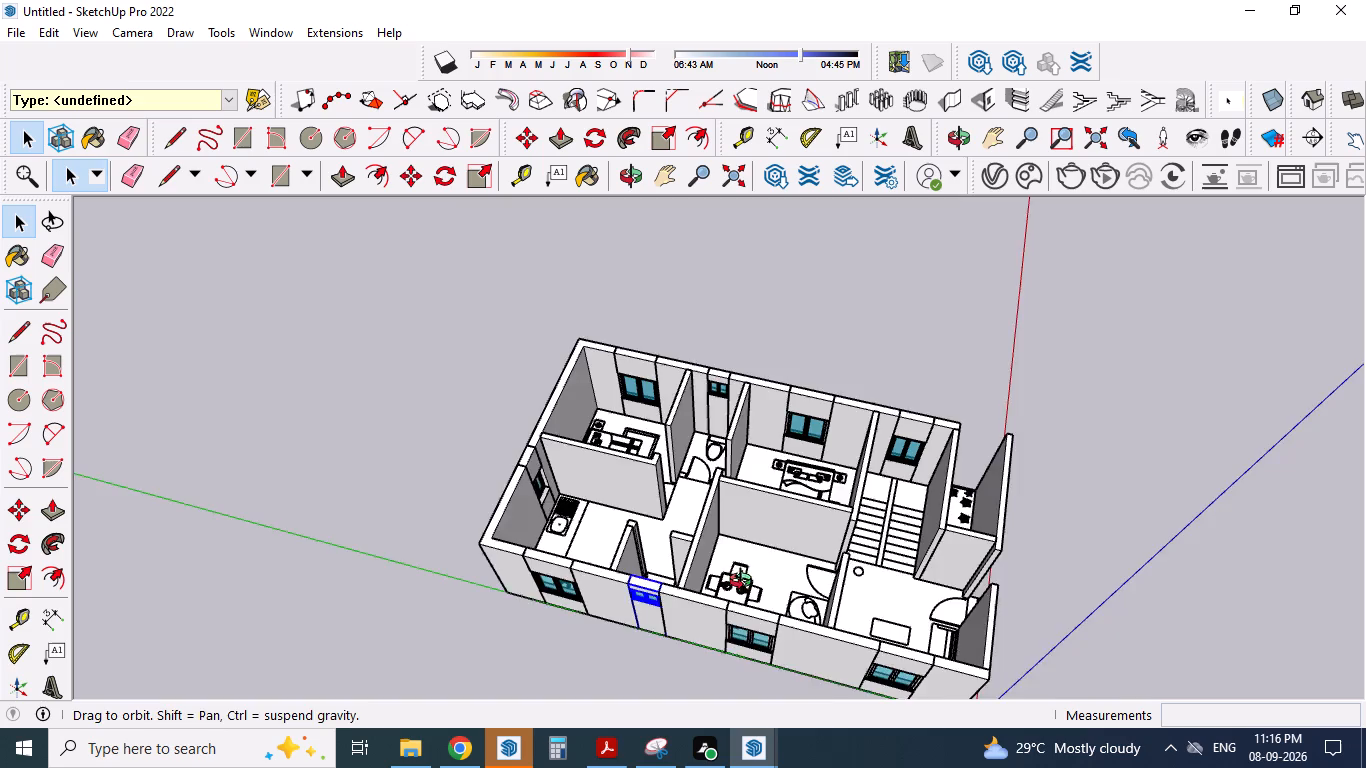
pyautogui.moveTo(745, 583); pyautogui.dragTo(789, 583, button='middle')
pyautogui.scroll(-2, 765, 537)
pyautogui.moveTo(751, 527); pyautogui.dragTo(778, 619, button='middle')
pyautogui.scroll(2, 811, 535)
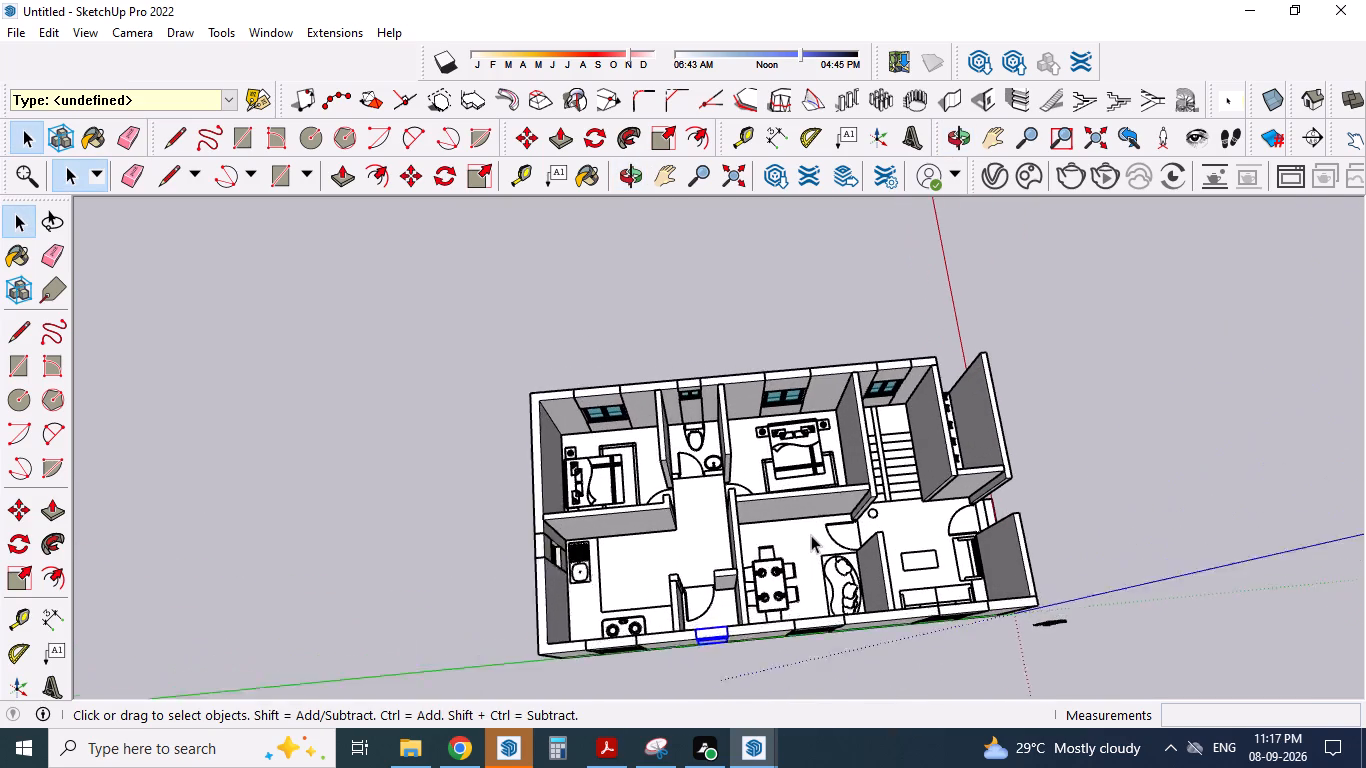
pyautogui.scroll(1, 811, 535)
pyautogui.moveTo(798, 541); pyautogui.dragTo(803, 597, button='middle')
pyautogui.scroll(4, 635, 516)
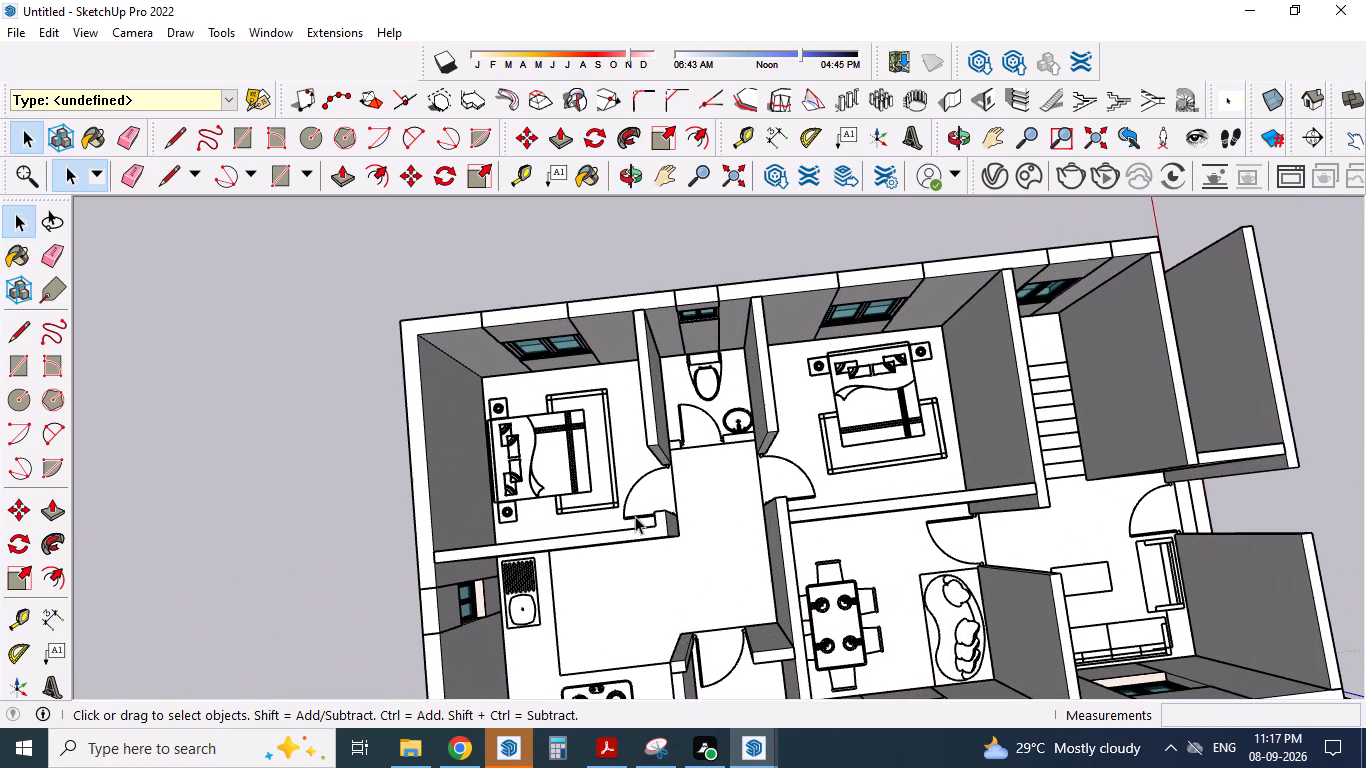
# Switch to the GF_3-9-26 model and copy the door section with its wall piece beside the staircase.
pyautogui.click(746, 750)
pyautogui.click(872, 669)
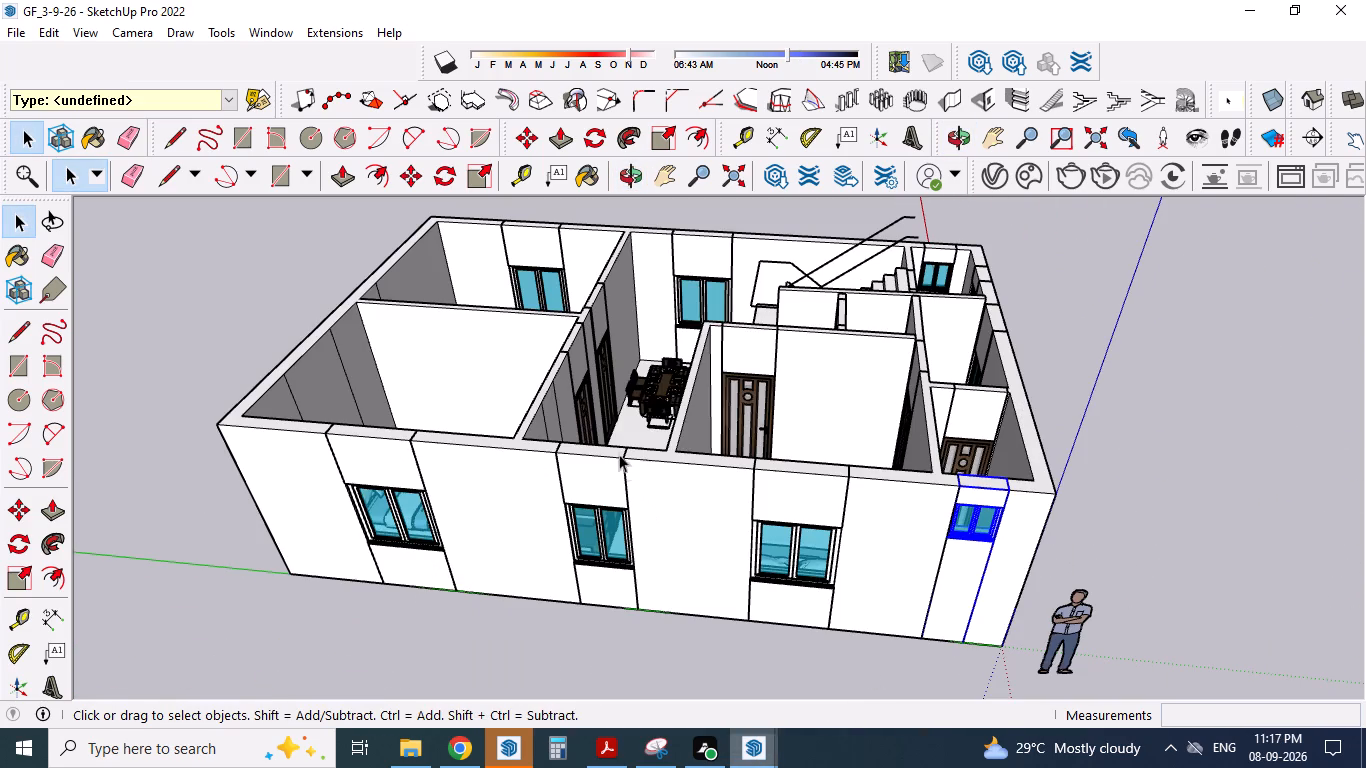
pyautogui.moveTo(612, 432); pyautogui.dragTo(500, 519, button='middle')
pyautogui.scroll(-3, 639, 434)
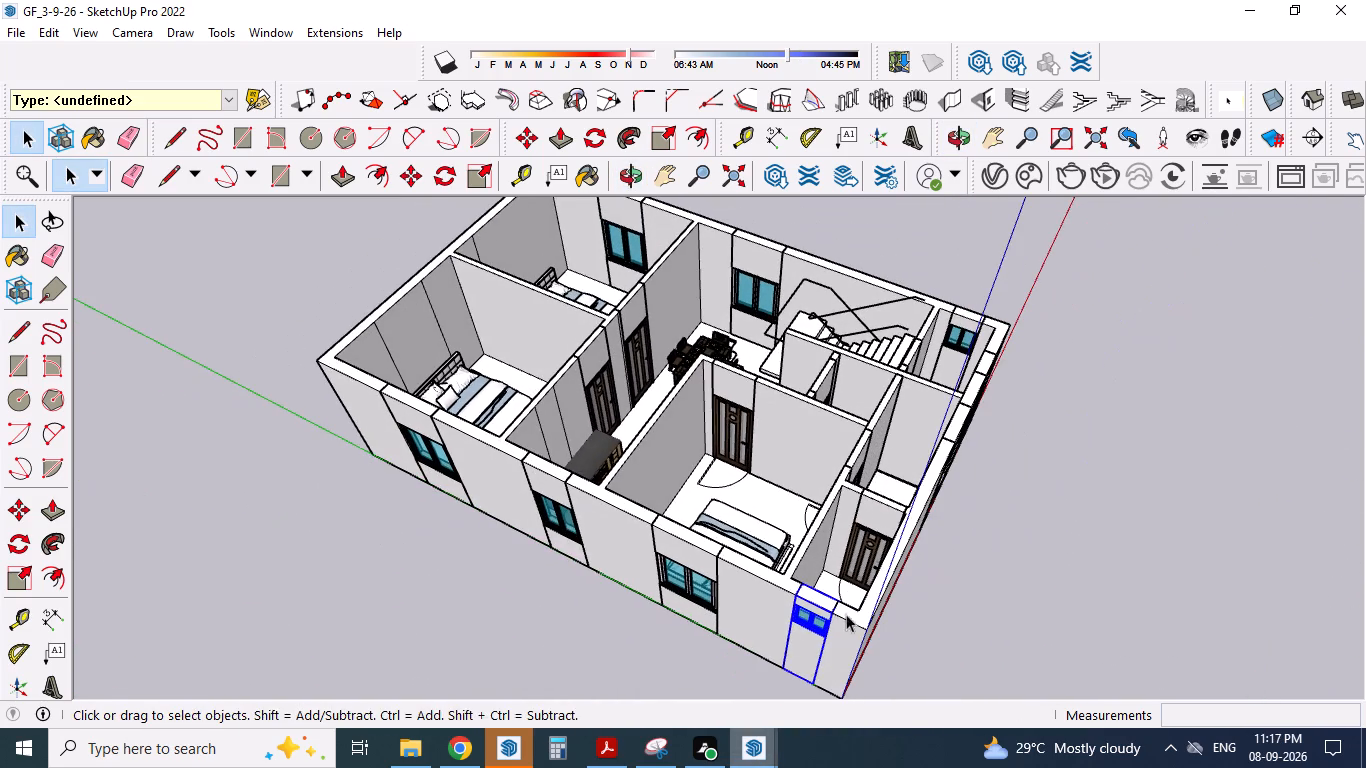
pyautogui.moveTo(847, 615); pyautogui.dragTo(443, 523, button='middle')
pyautogui.moveTo(823, 561); pyautogui.dragTo(415, 544, button='middle')
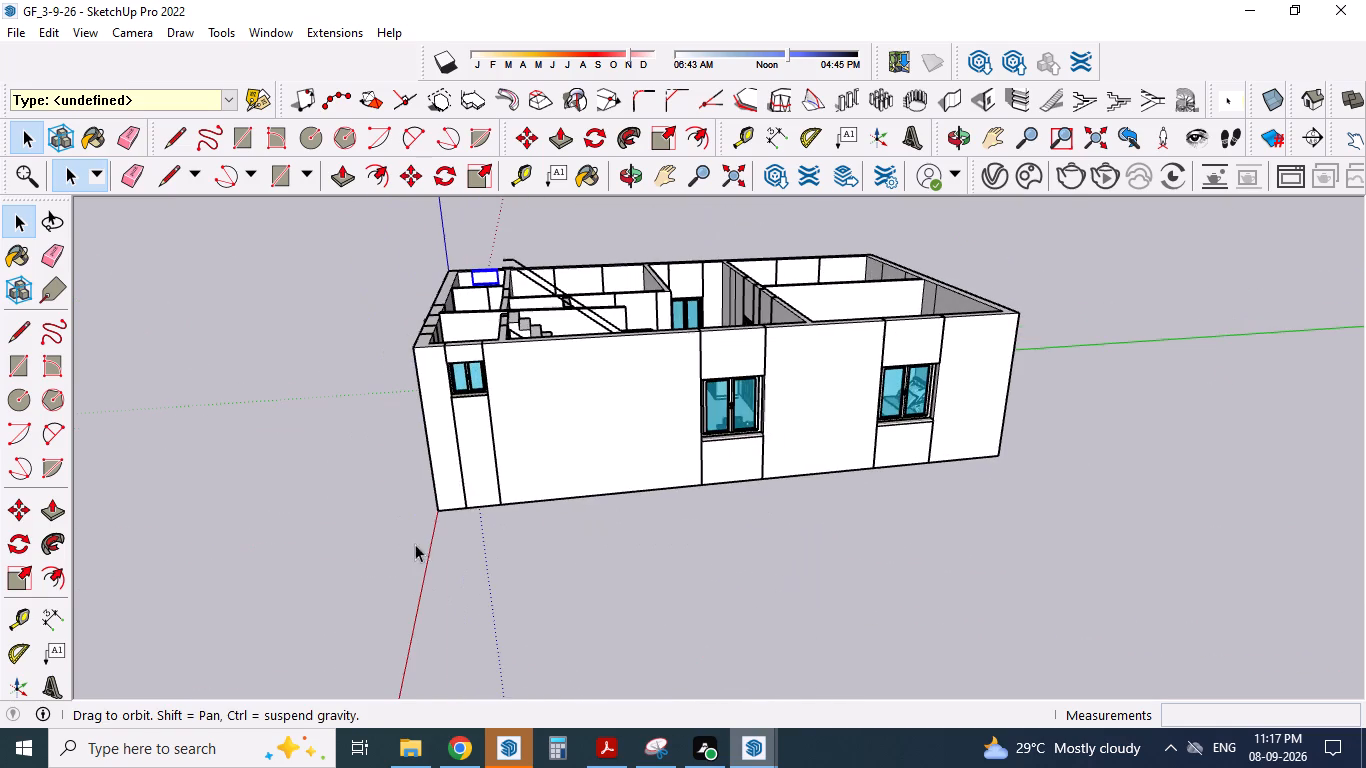
pyautogui.moveTo(742, 487); pyautogui.dragTo(733, 705, button='middle')
pyautogui.scroll(3, 696, 491)
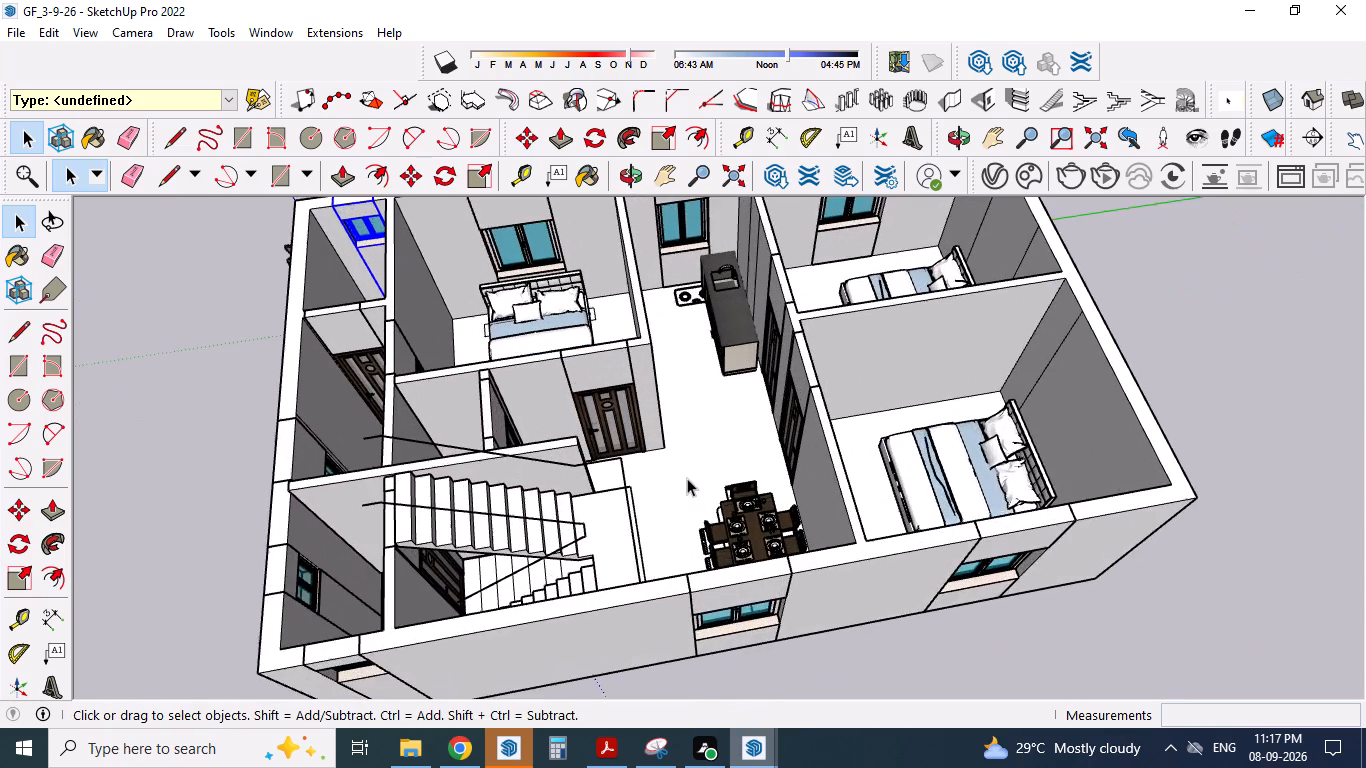
pyautogui.scroll(2, 687, 478)
pyautogui.click(584, 339)
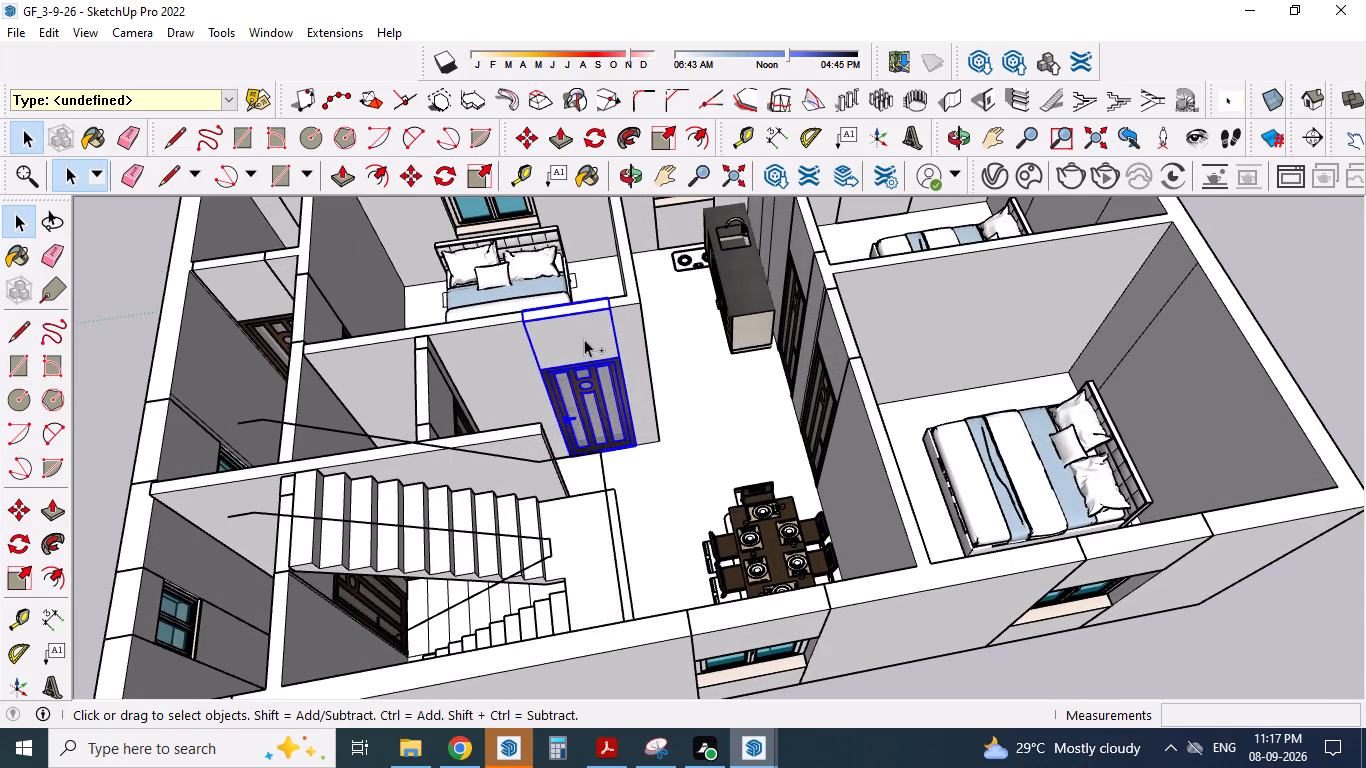
pyautogui.hotkey('ctrl', 'c')
# Return to the Untitled house model and paste the door section on the passage floor near the bedroom doorway beside the toilet.
pyautogui.click(757, 744)
pyautogui.click(659, 668)
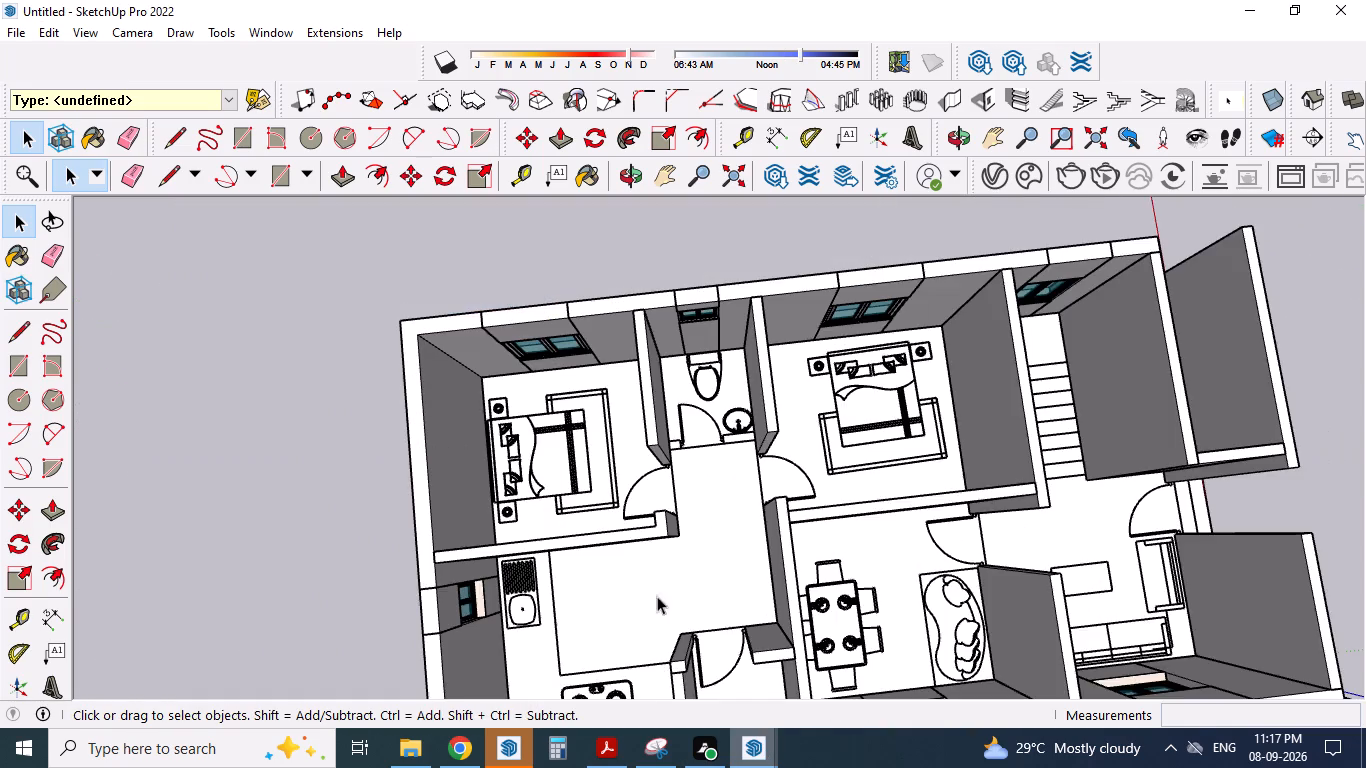
pyautogui.scroll(3, 664, 545)
pyautogui.moveTo(780, 587); pyautogui.dragTo(456, 548, button='middle')
pyautogui.moveTo(698, 471); pyautogui.dragTo(595, 525, button='middle')
pyautogui.scroll(3, 684, 432)
pyautogui.hotkey('ctrl', 'v')
pyautogui.keyDown('ctrl'); pyautogui.click(692, 441); pyautogui.keyUp('ctrl')
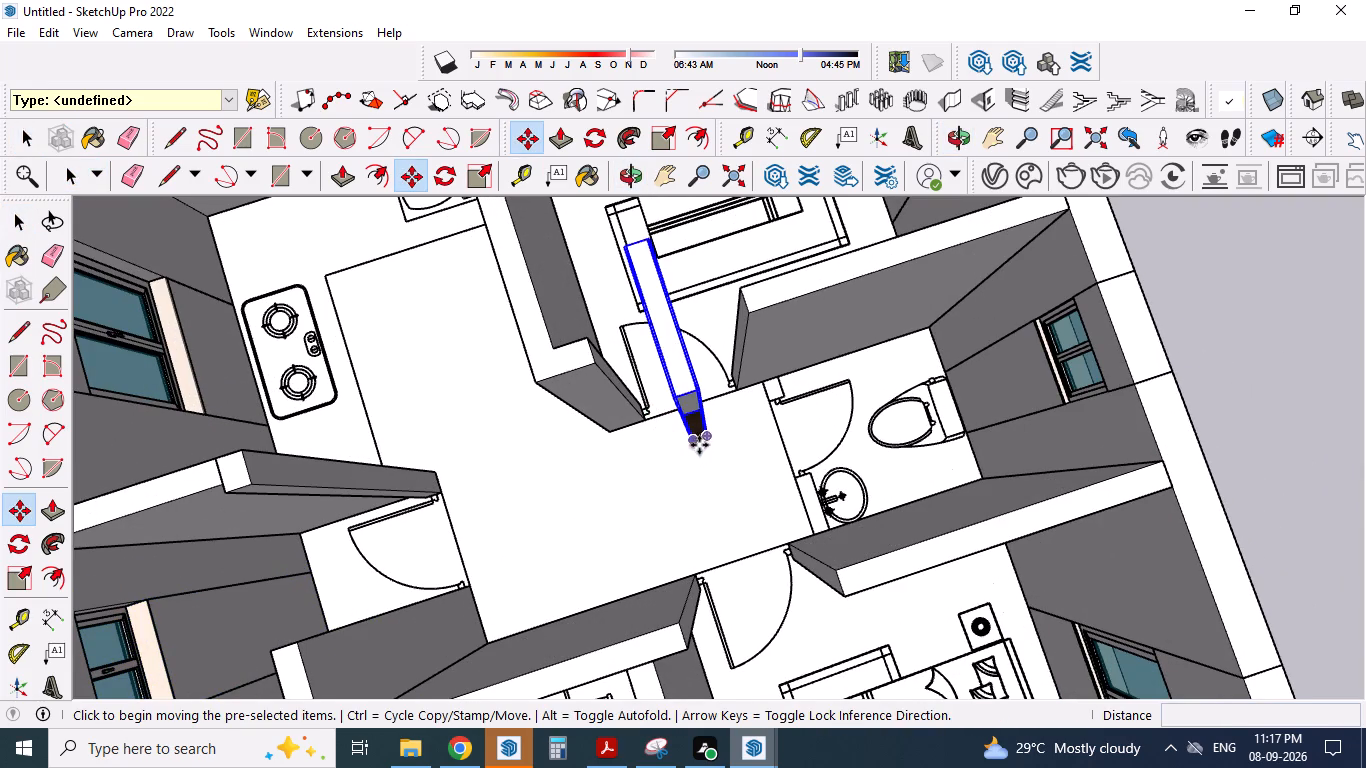
# Rotate the pasted door section 90 degrees about its bottom corner so it runs parallel to the bedroom doorway's wall.
pyautogui.scroll(6, 699, 462)
pyautogui.scroll(-4, 712, 457)
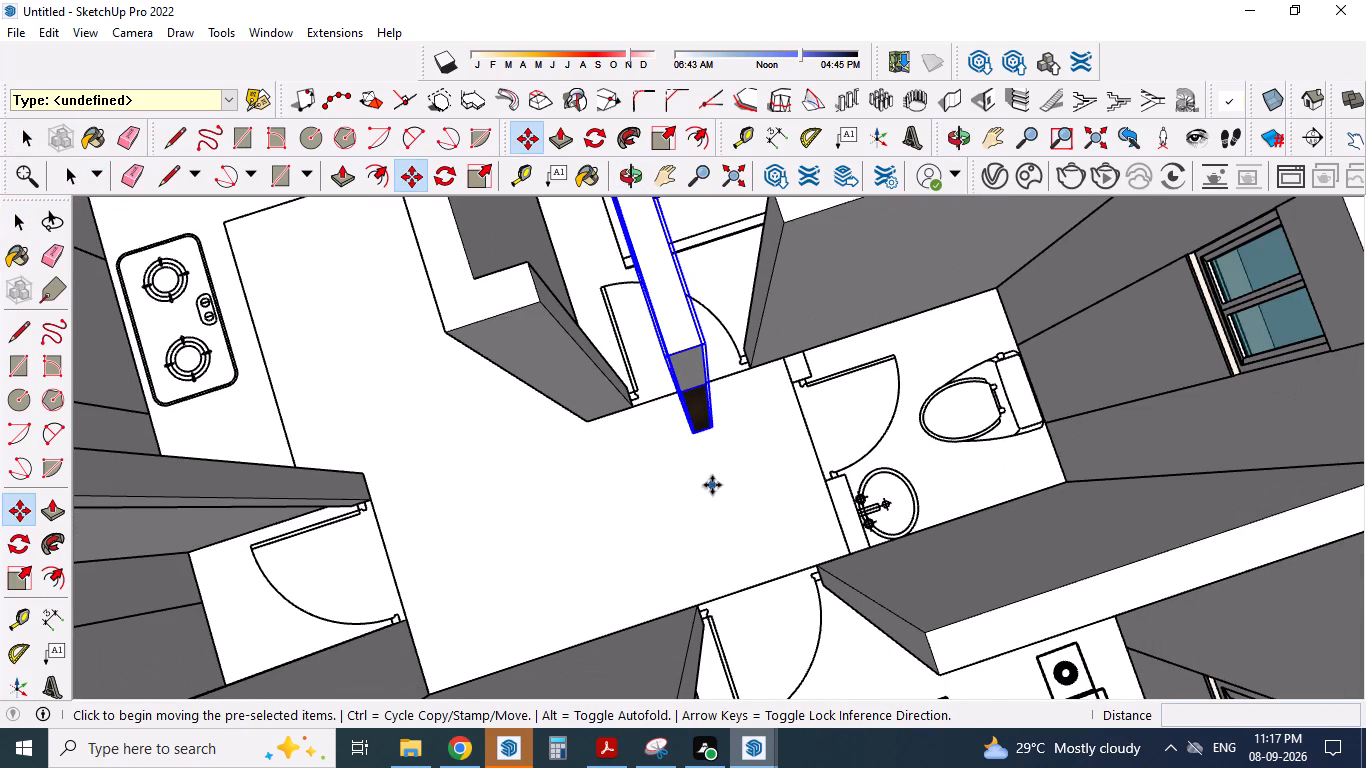
pyautogui.moveTo(711, 485); pyautogui.dragTo(432, 441, button='middle')
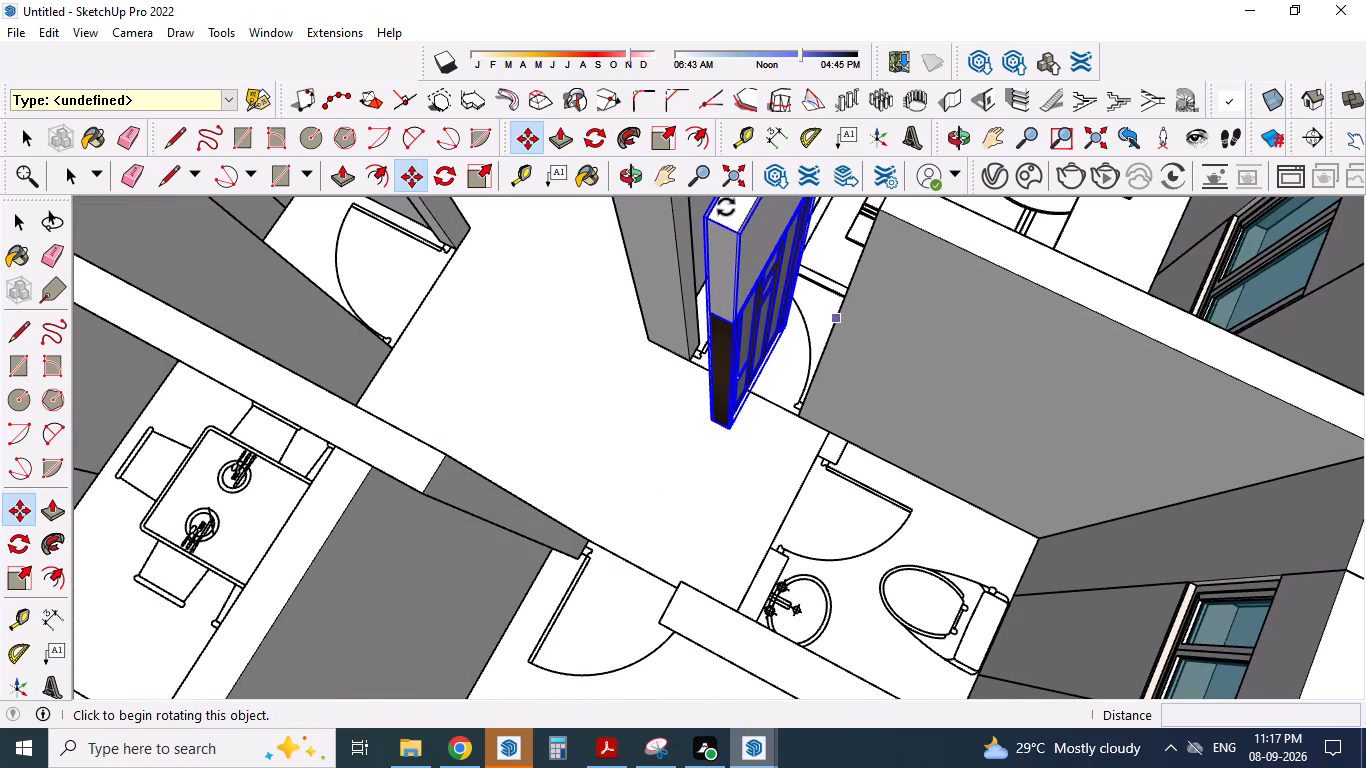
pyautogui.click(592, 144)
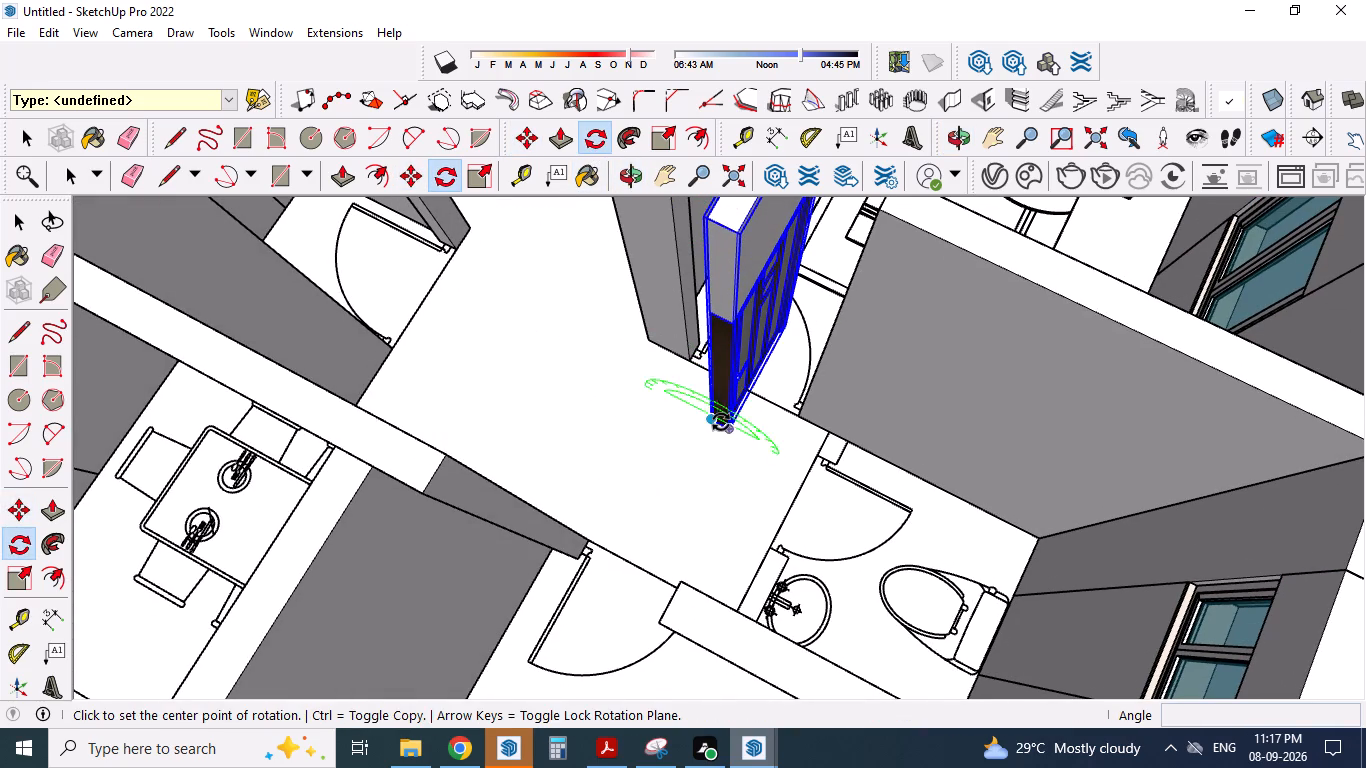
pyautogui.click(723, 429)
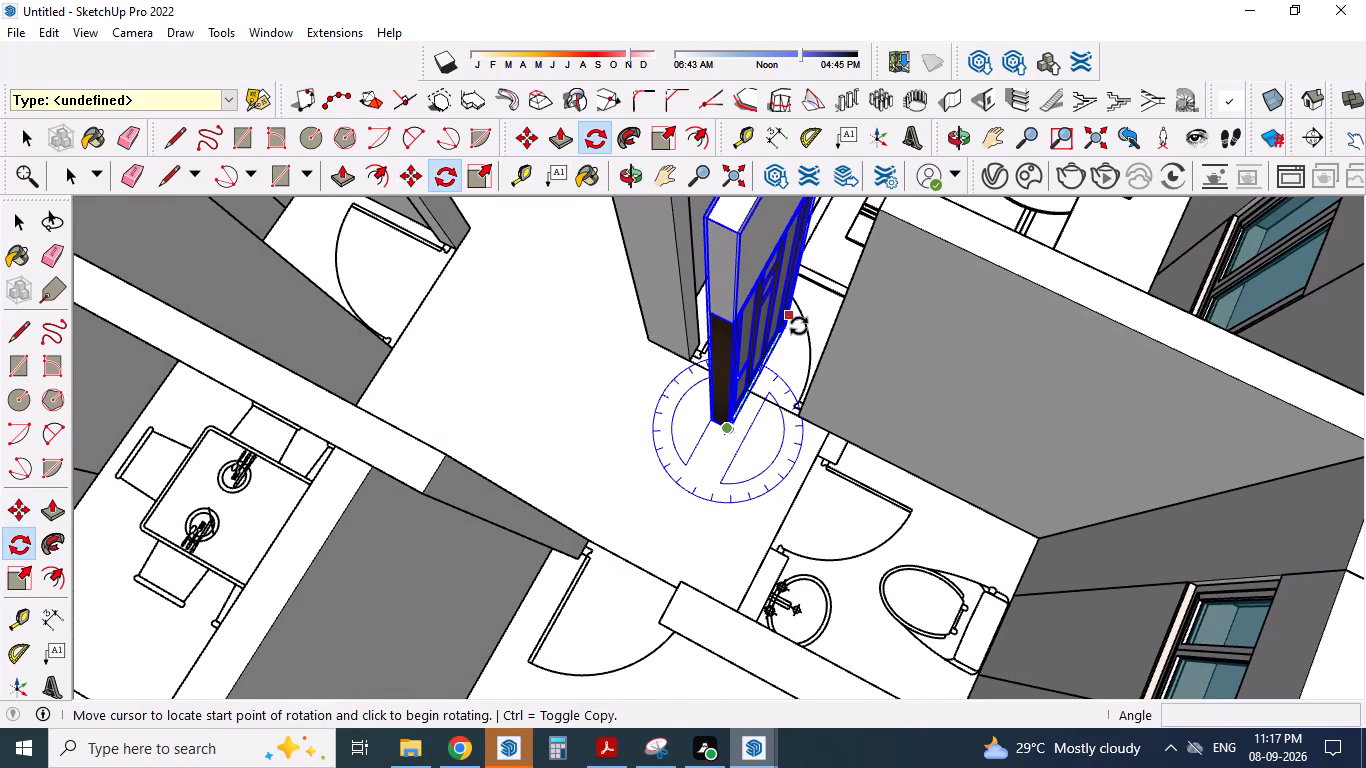
pyautogui.click(799, 326)
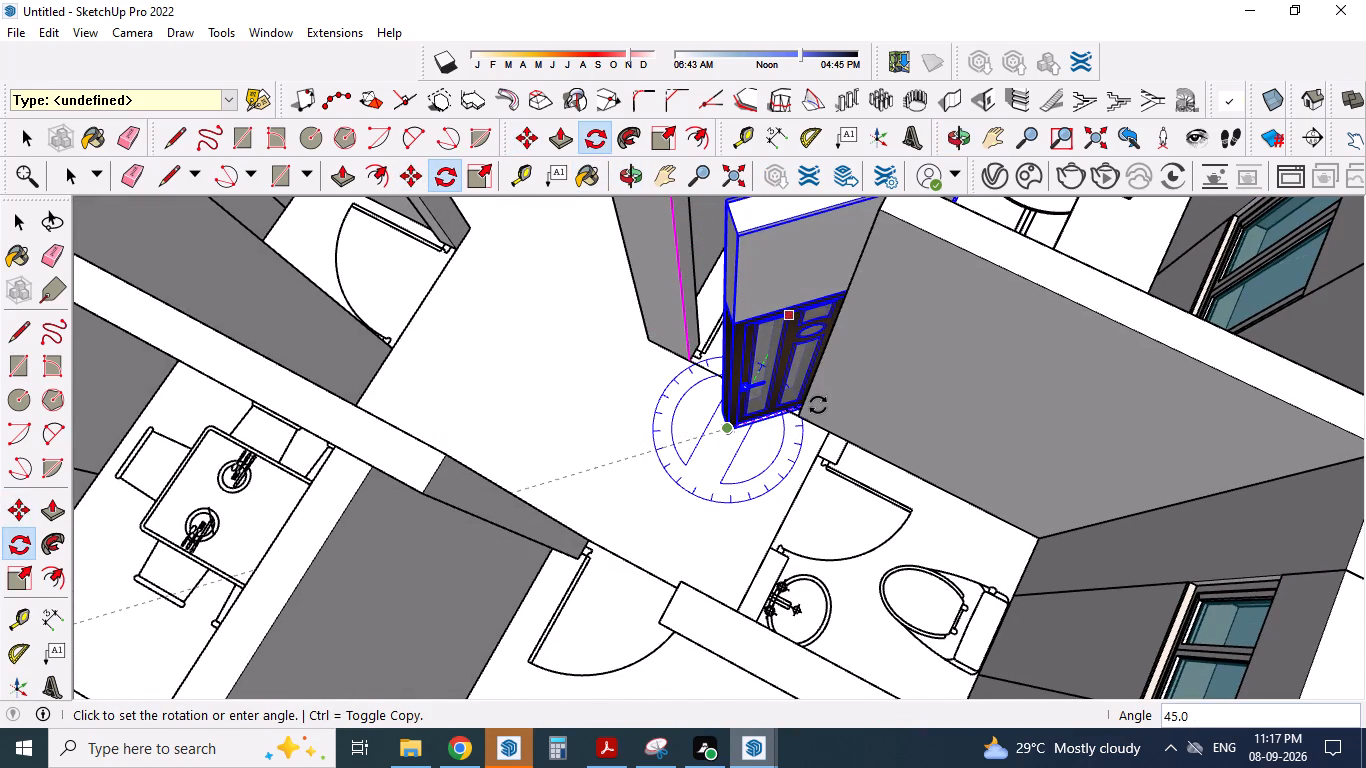
pyautogui.write('90')
pyautogui.press('Return')
pyautogui.press('space')
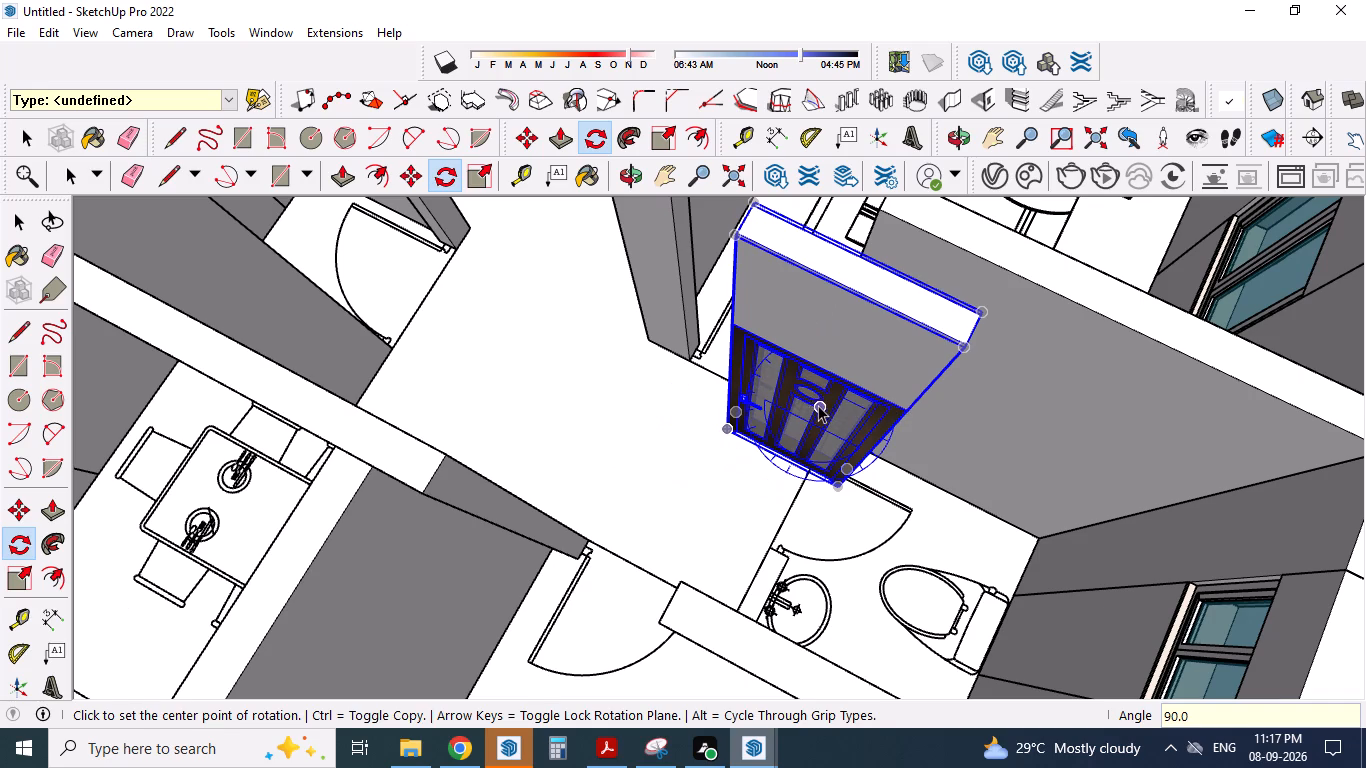
# Move the door section by its bottom corner onto the bottom corner of the wall end at the bedroom doorway.
pyautogui.scroll(6, 732, 467)
pyautogui.press('m')
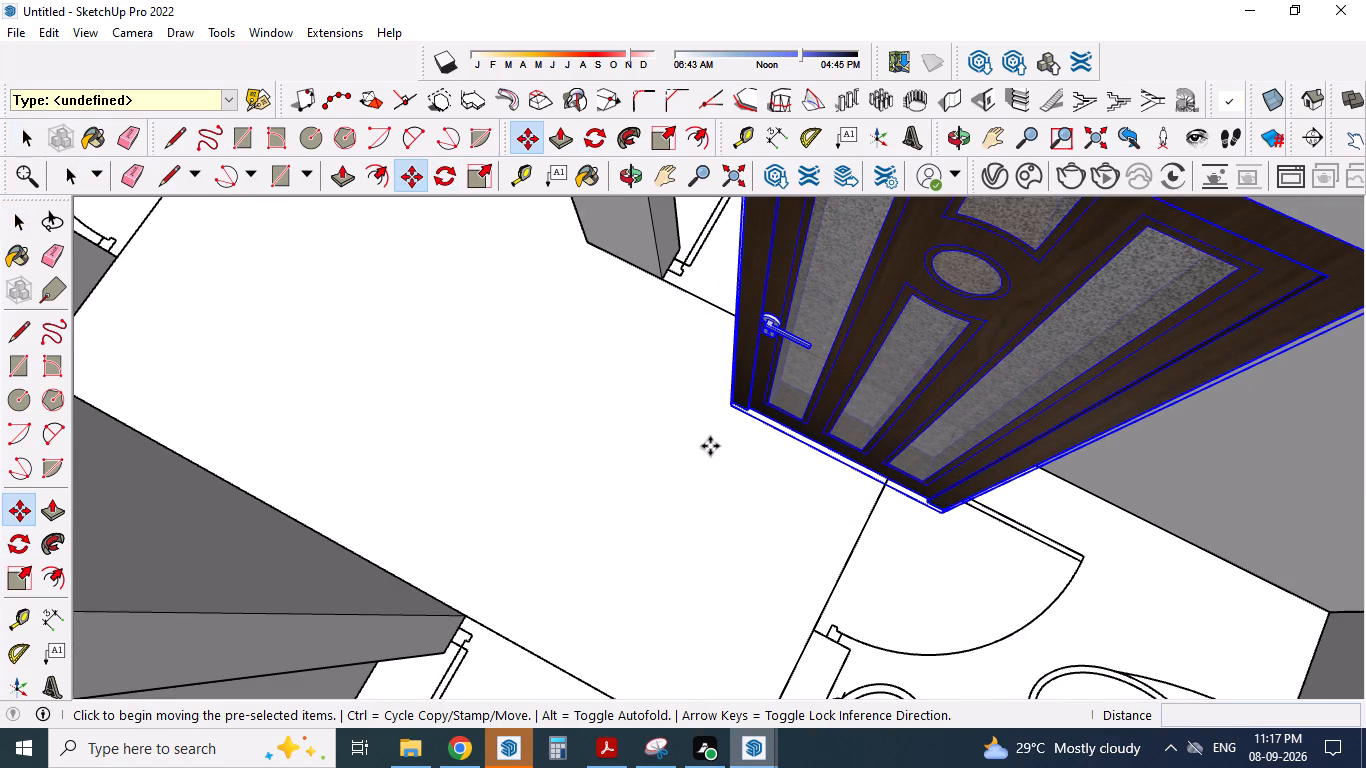
pyautogui.moveTo(727, 409); pyautogui.dragTo(665, 296)
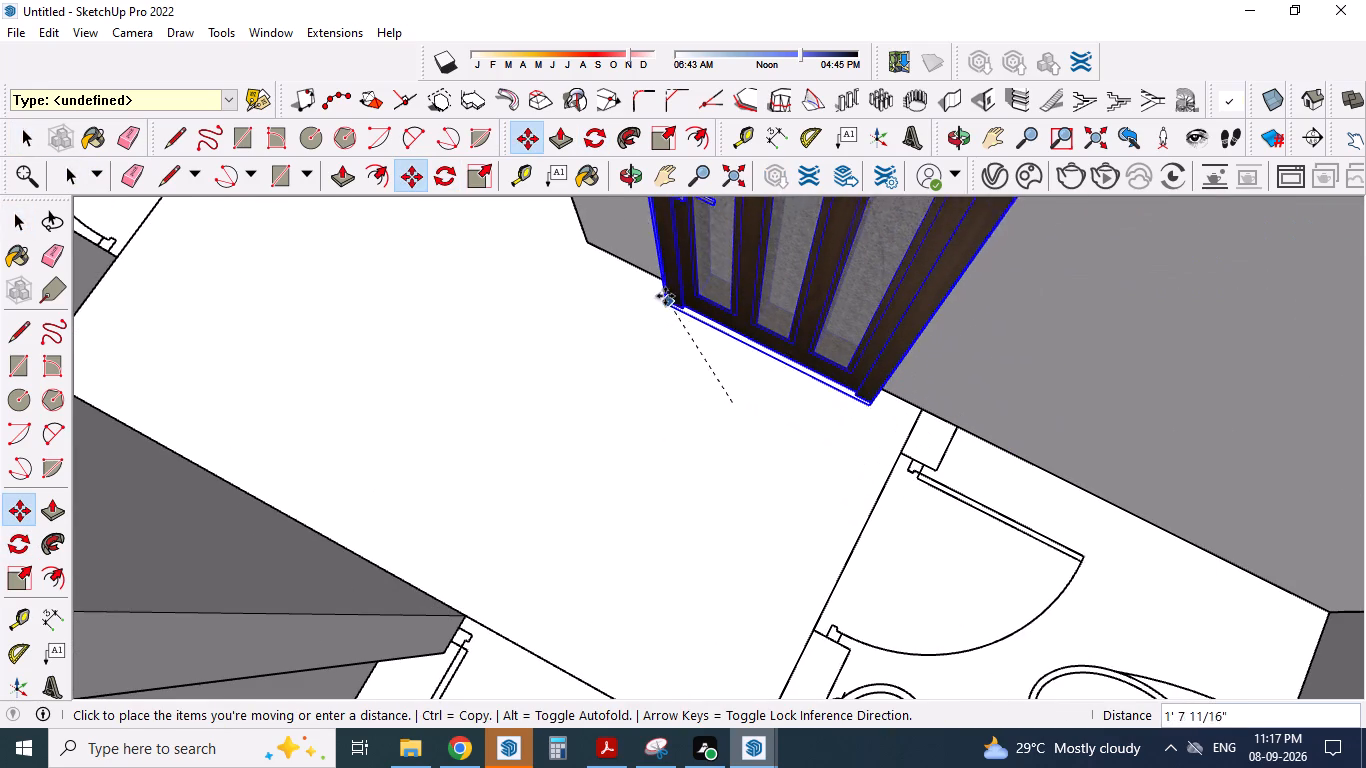
pyautogui.moveTo(665, 296); pyautogui.dragTo(664, 278)
pyautogui.click(664, 278)
pyautogui.scroll(-5, 728, 442)
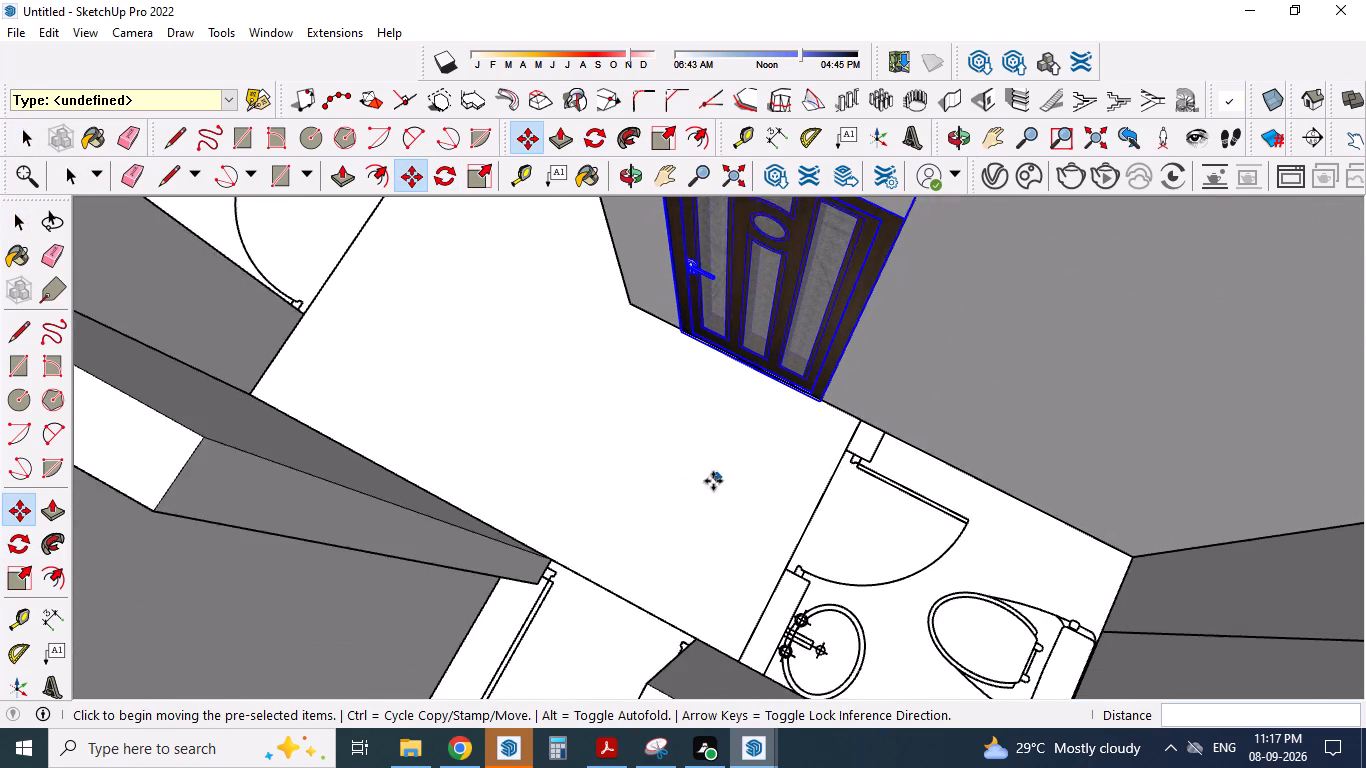
# Scale the door section at the bedroom doorway beside the toilet by 1.19 along the green axis to match the wall's thickness.
pyautogui.moveTo(704, 488); pyautogui.dragTo(754, 519, button='middle')
pyautogui.scroll(-4, 730, 498)
pyautogui.moveTo(730, 498); pyautogui.dragTo(703, 545, button='middle')
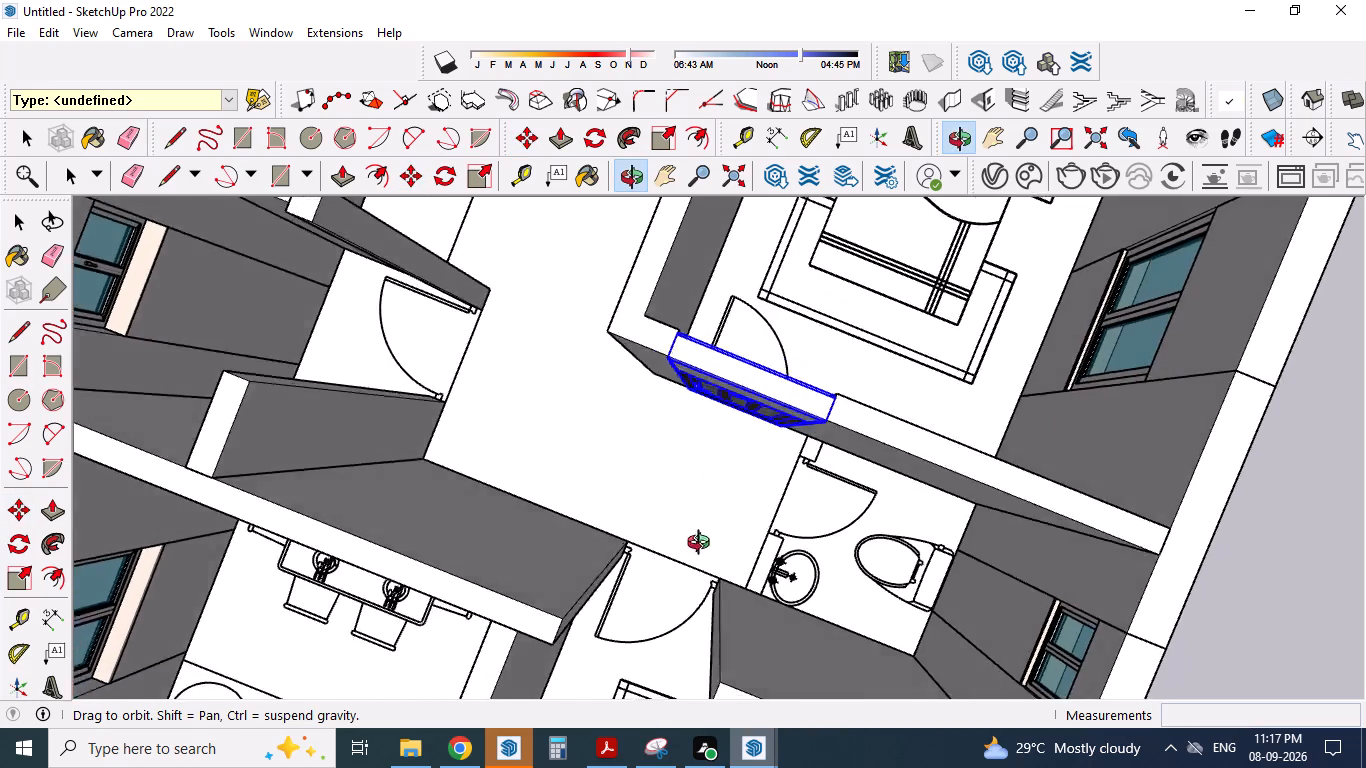
pyautogui.moveTo(703, 545); pyautogui.dragTo(645, 566, button='middle')
pyautogui.scroll(4, 743, 457)
pyautogui.scroll(2, 607, 359)
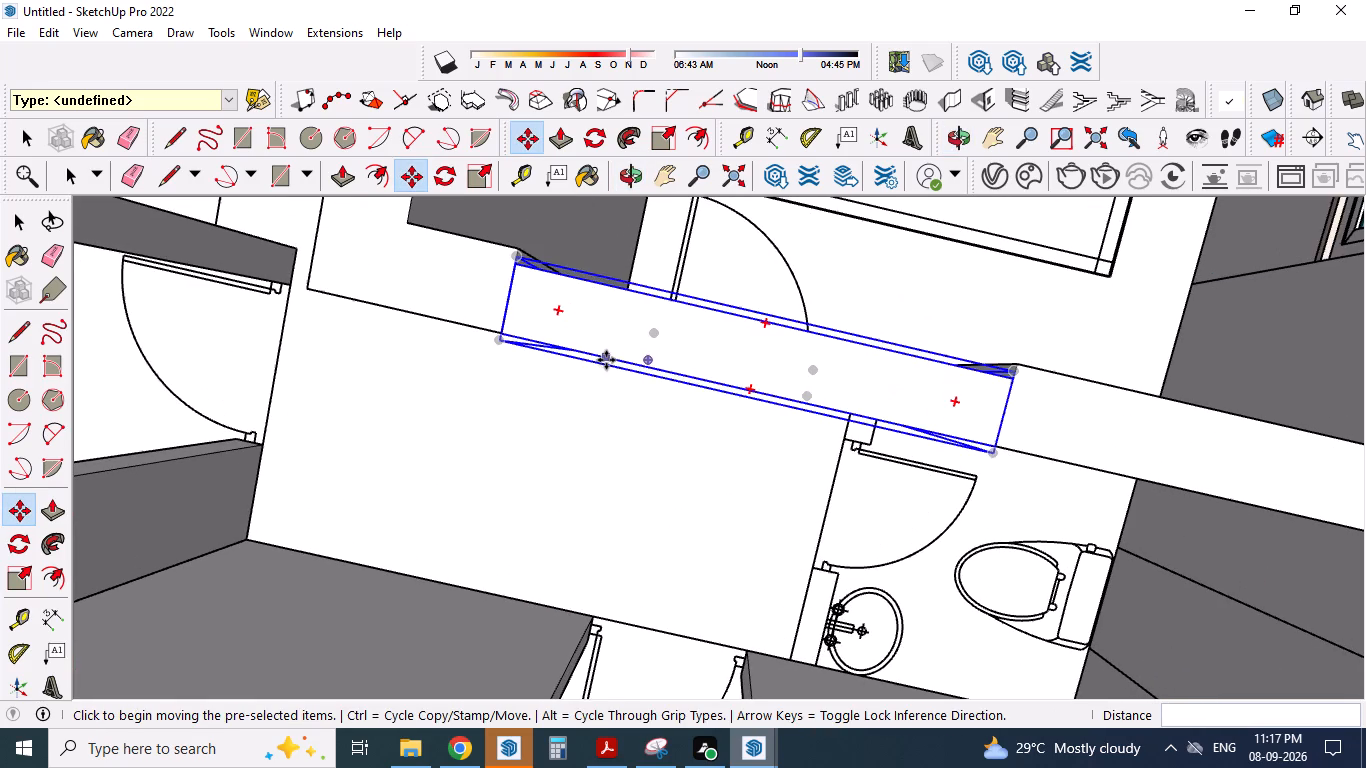
pyautogui.scroll(1, 606, 360)
pyautogui.press('space')
pyautogui.click(566, 479)
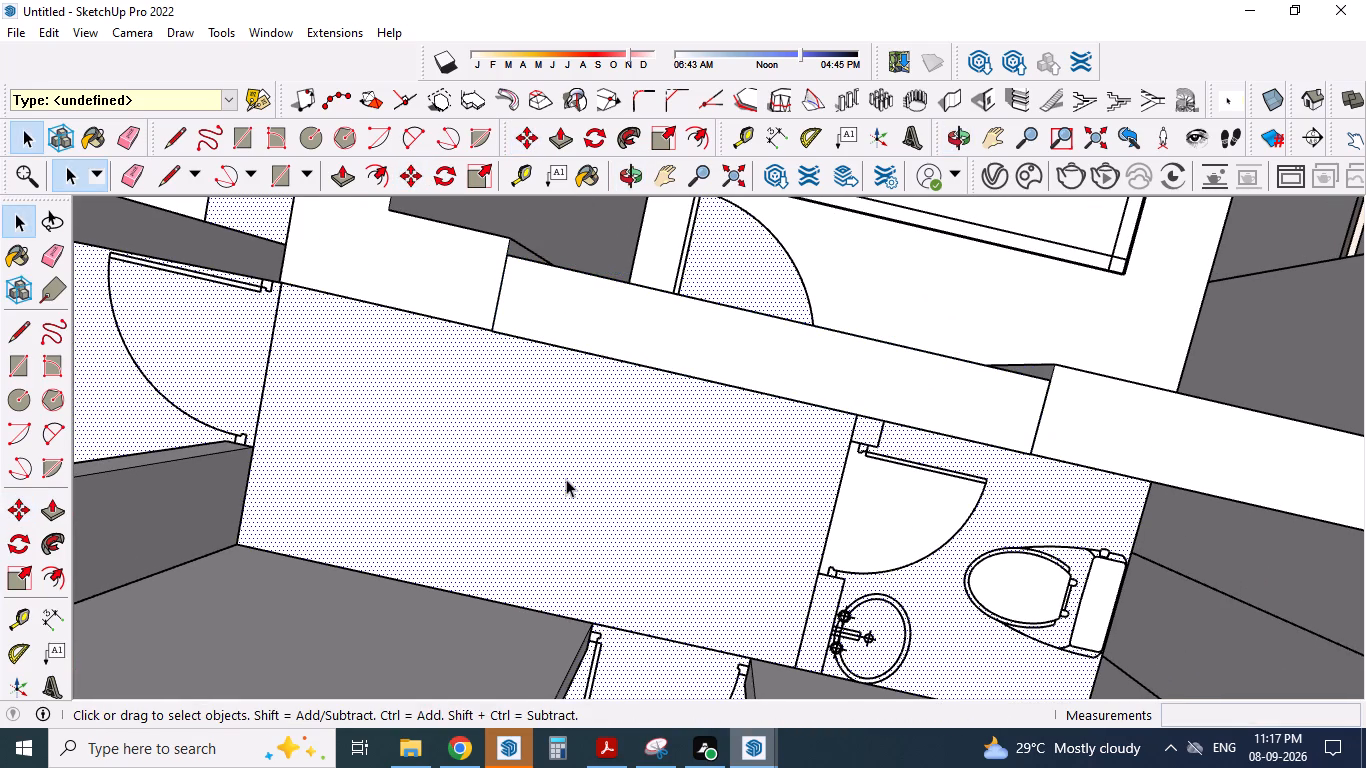
pyautogui.click(684, 341)
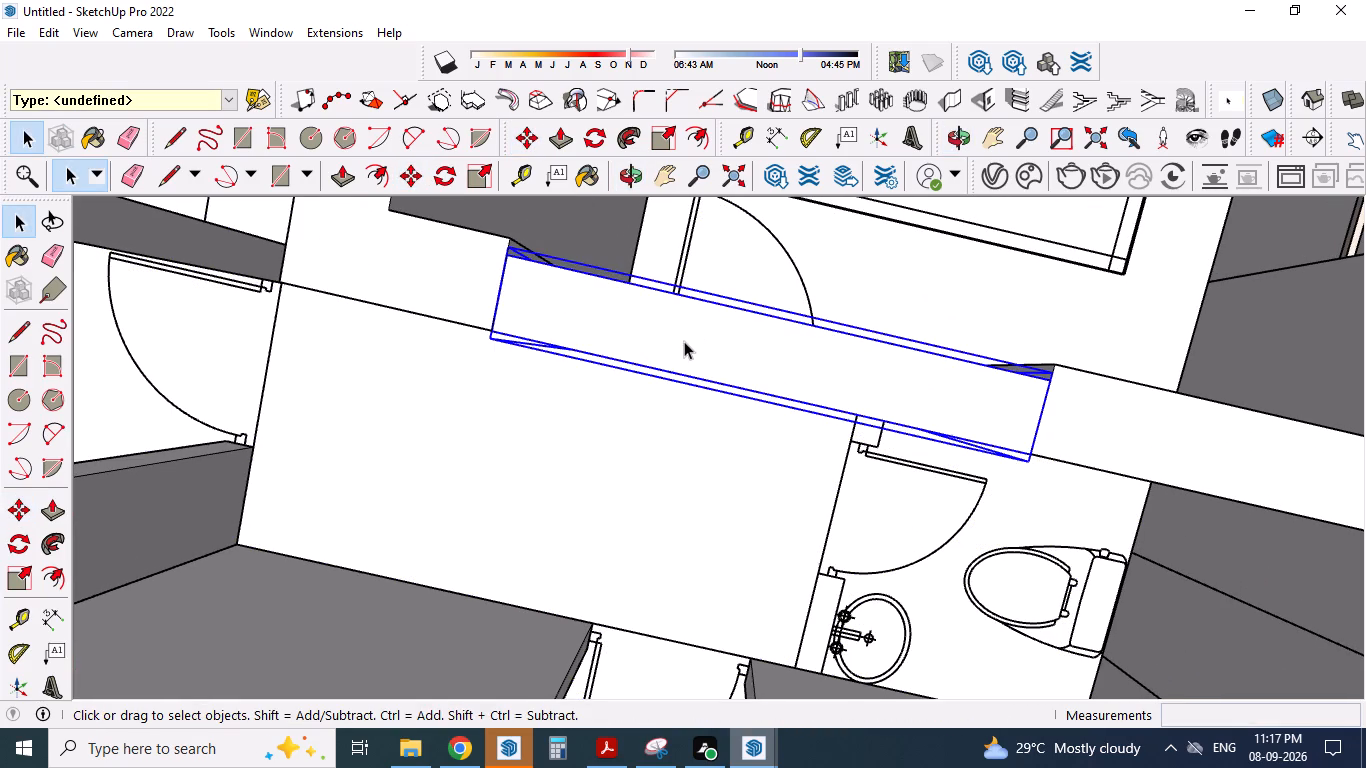
pyautogui.press('s')
pyautogui.moveTo(764, 336); pyautogui.dragTo(682, 388, button='middle')
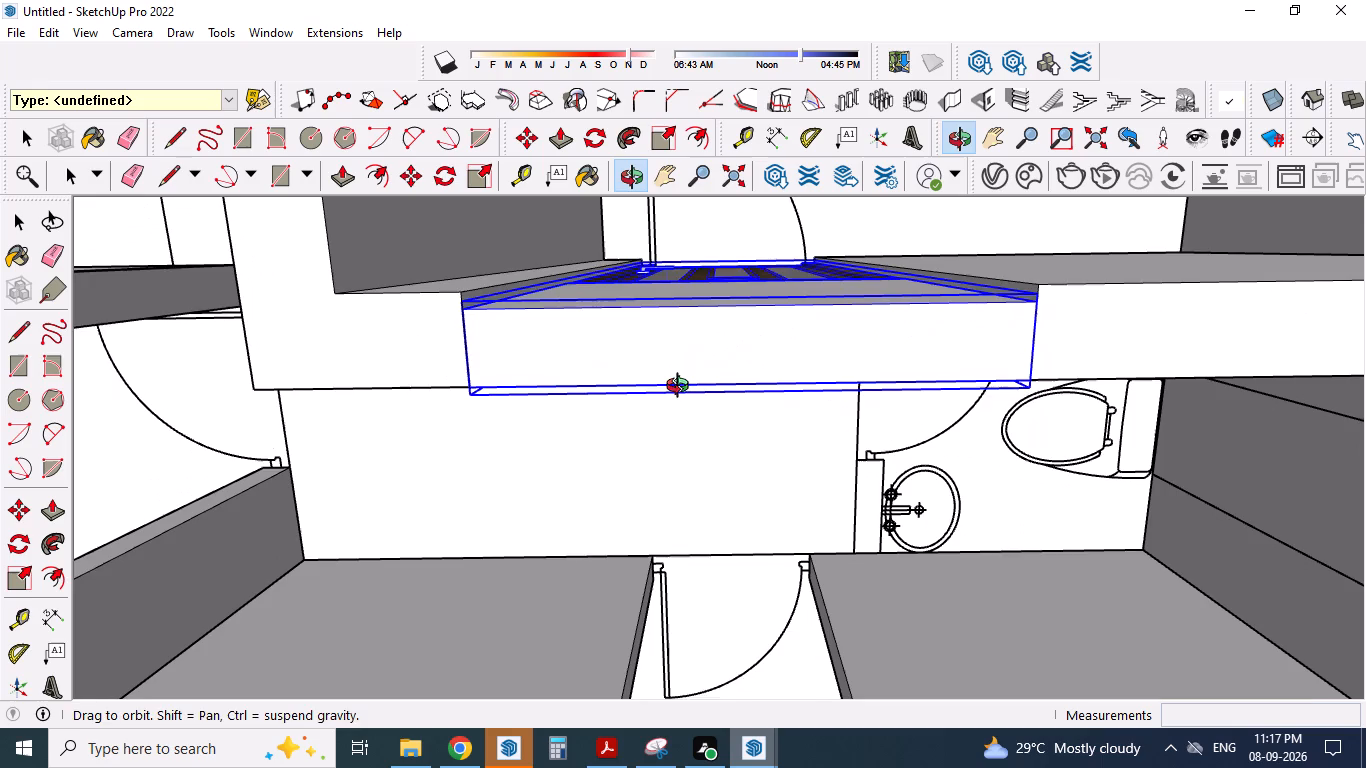
pyautogui.moveTo(682, 388); pyautogui.dragTo(682, 390, button='middle')
pyautogui.moveTo(737, 255); pyautogui.dragTo(511, 276)
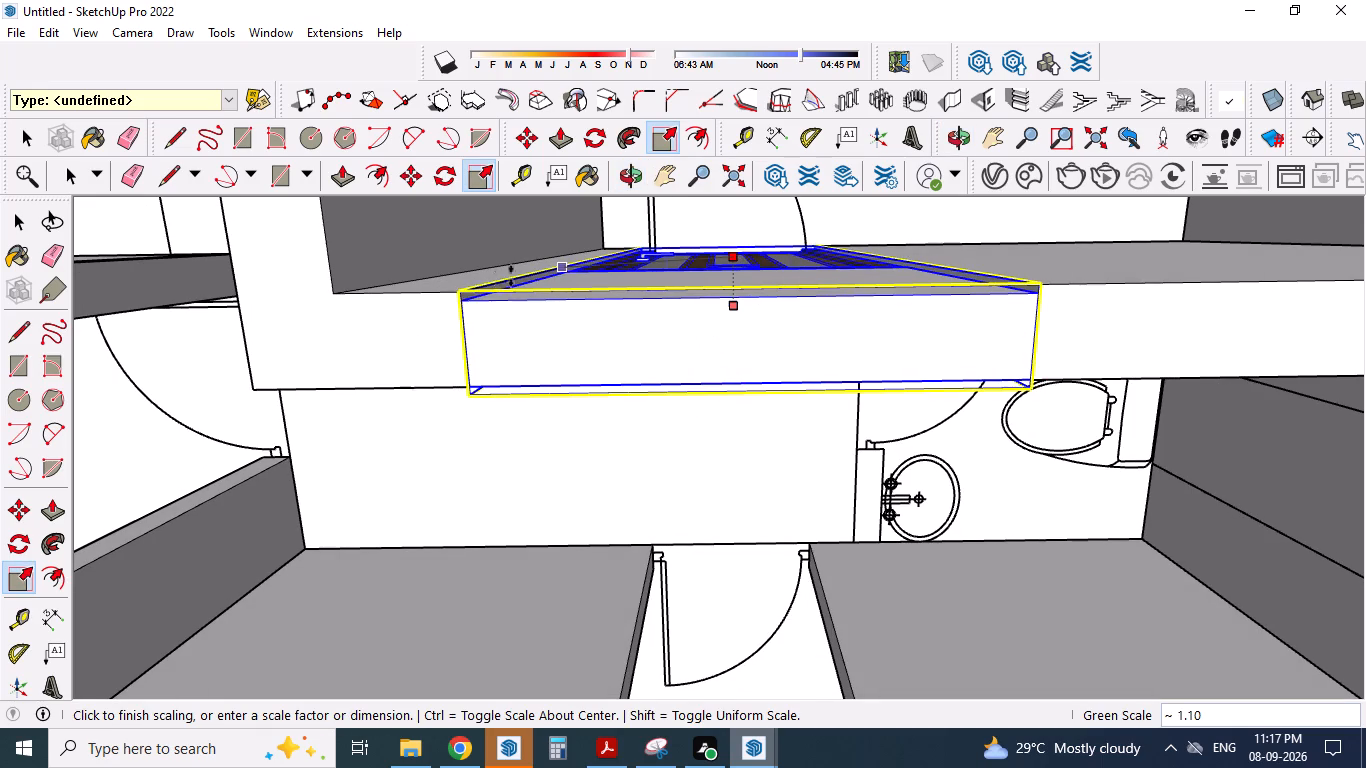
pyautogui.moveTo(511, 276); pyautogui.dragTo(465, 282)
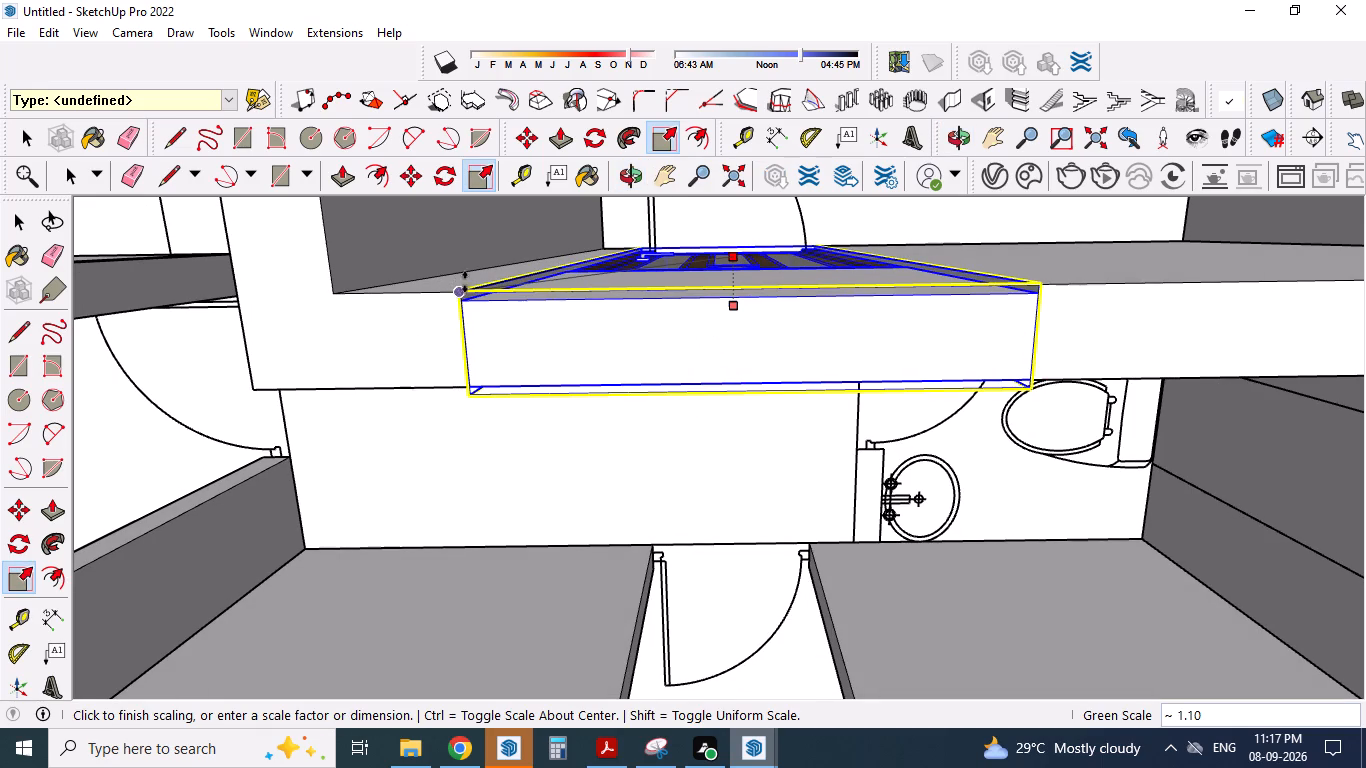
pyautogui.moveTo(465, 282); pyautogui.dragTo(512, 247)
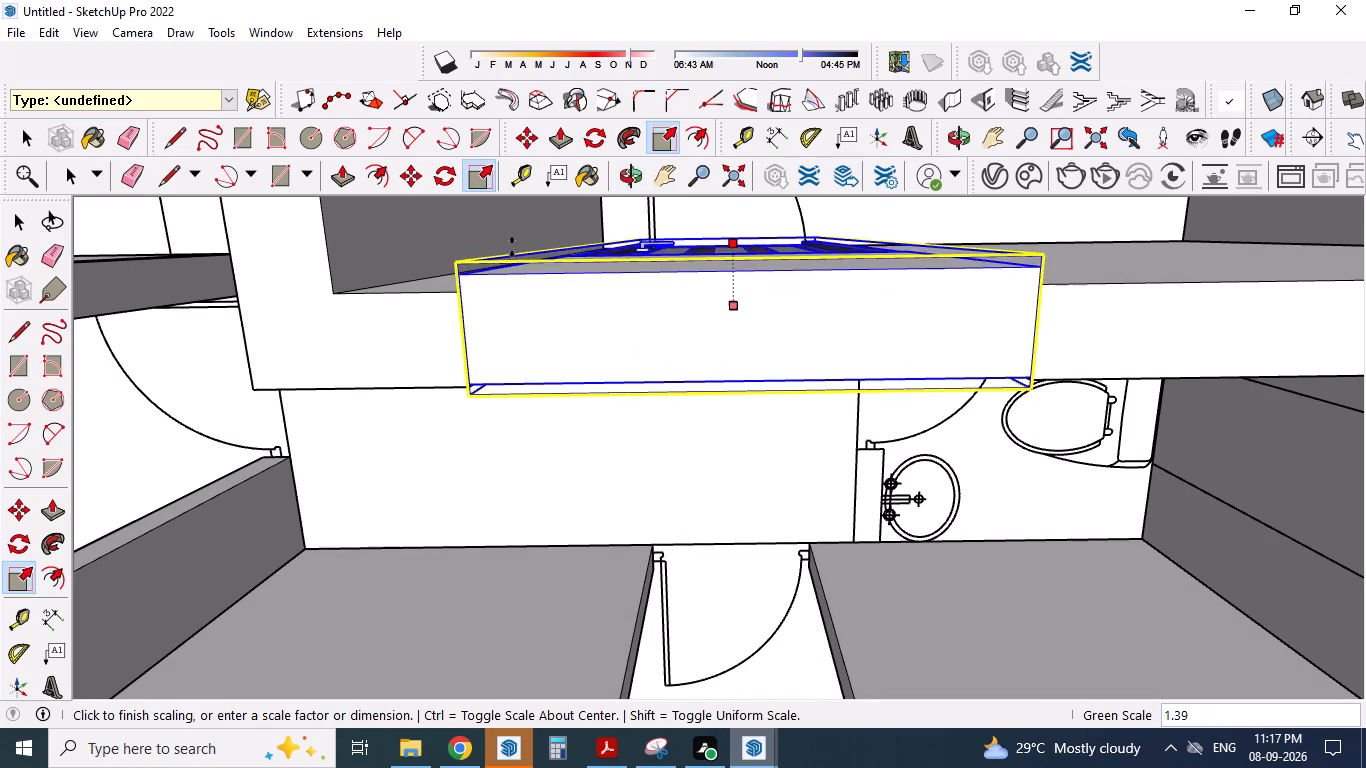
pyautogui.moveTo(512, 247); pyautogui.dragTo(512, 257)
pyautogui.click(512, 257)
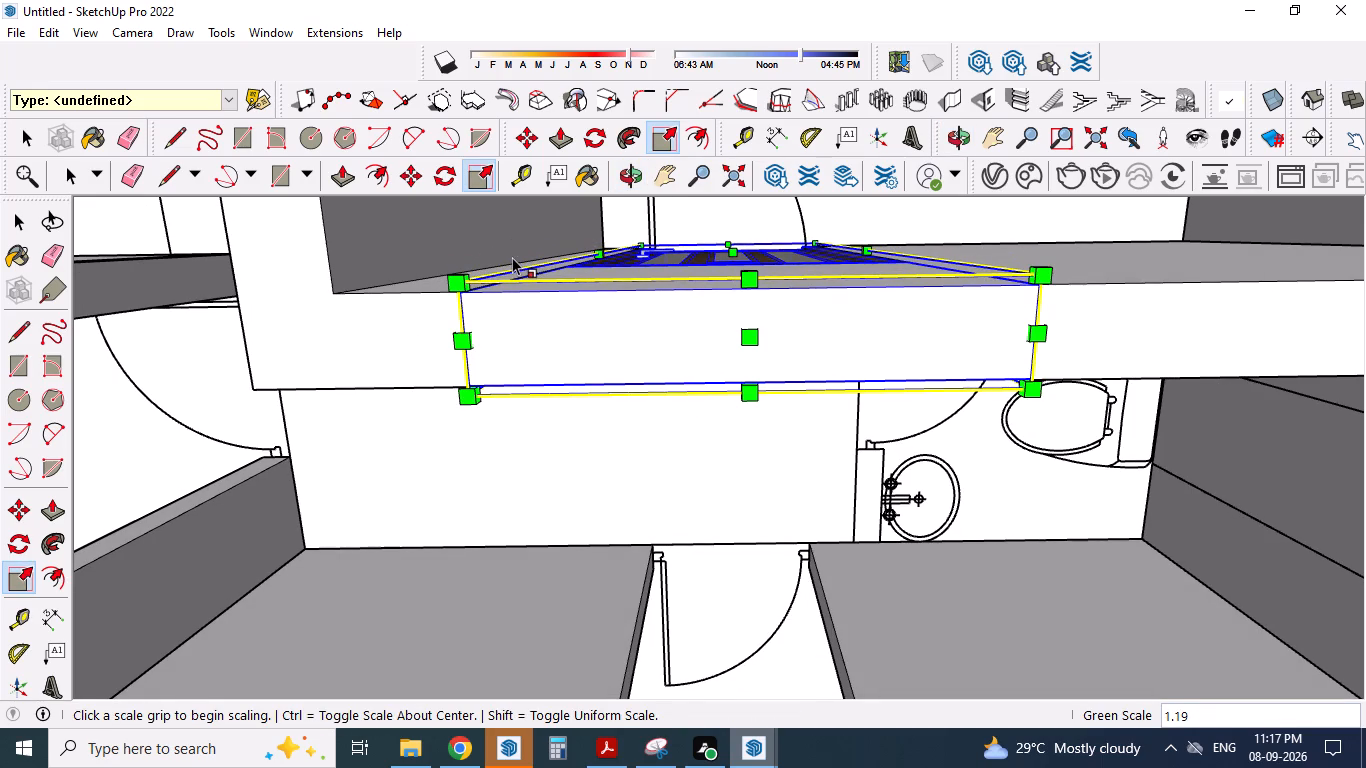
pyautogui.press('space')
pyautogui.click(386, 248)
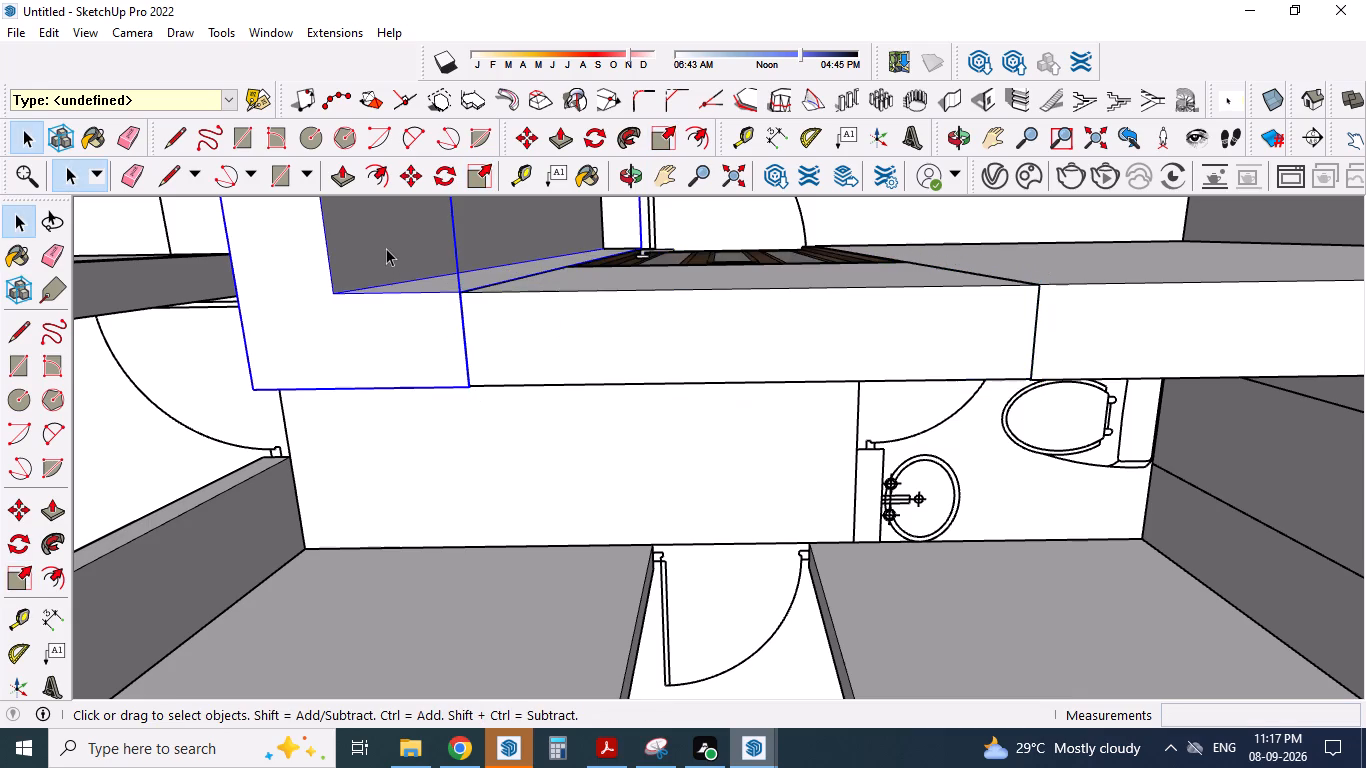
pyautogui.click(504, 598)
pyautogui.press('space')
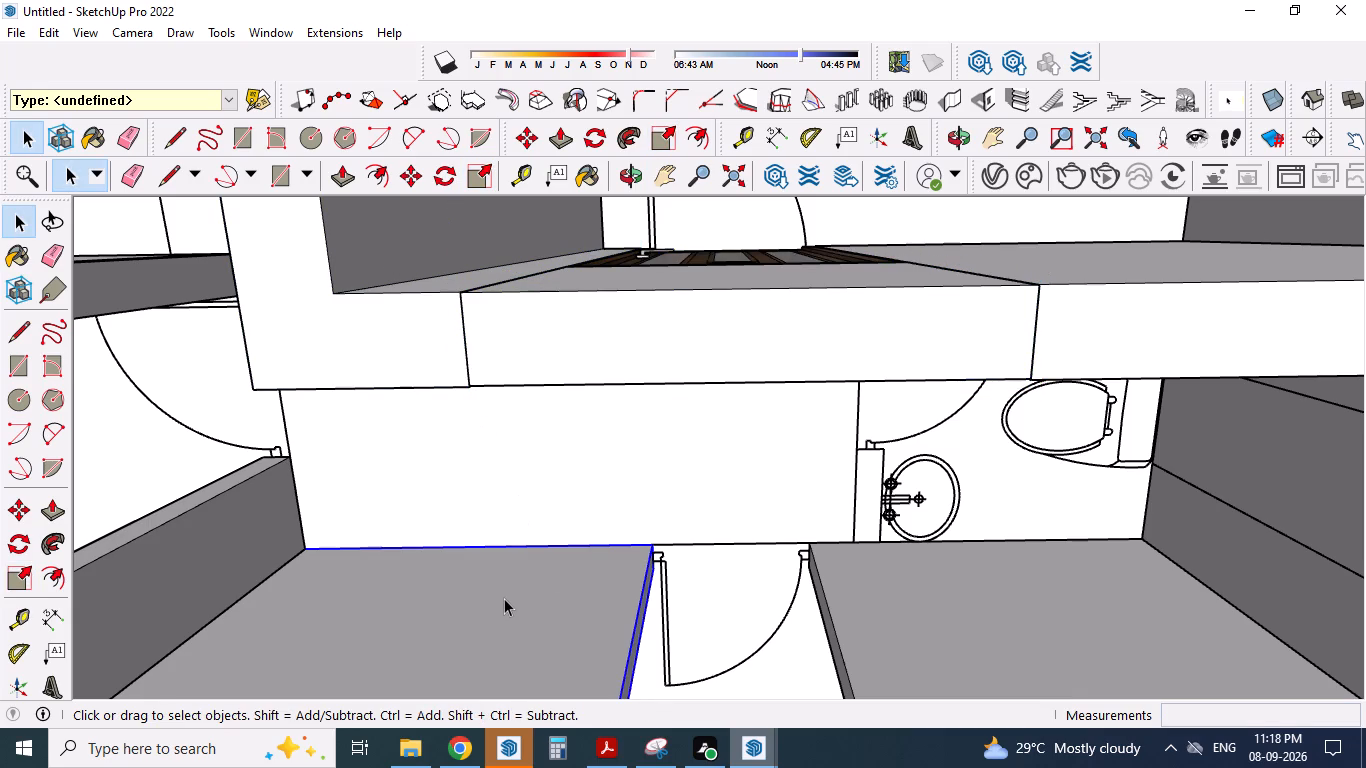
# Copy the scaled door section and paste it at the opposite bedroom doorway across the passage, next to the dining area.
pyautogui.scroll(-1, 580, 499)
pyautogui.moveTo(651, 532); pyautogui.dragTo(556, 432, button='middle')
pyautogui.scroll(-3, 592, 464)
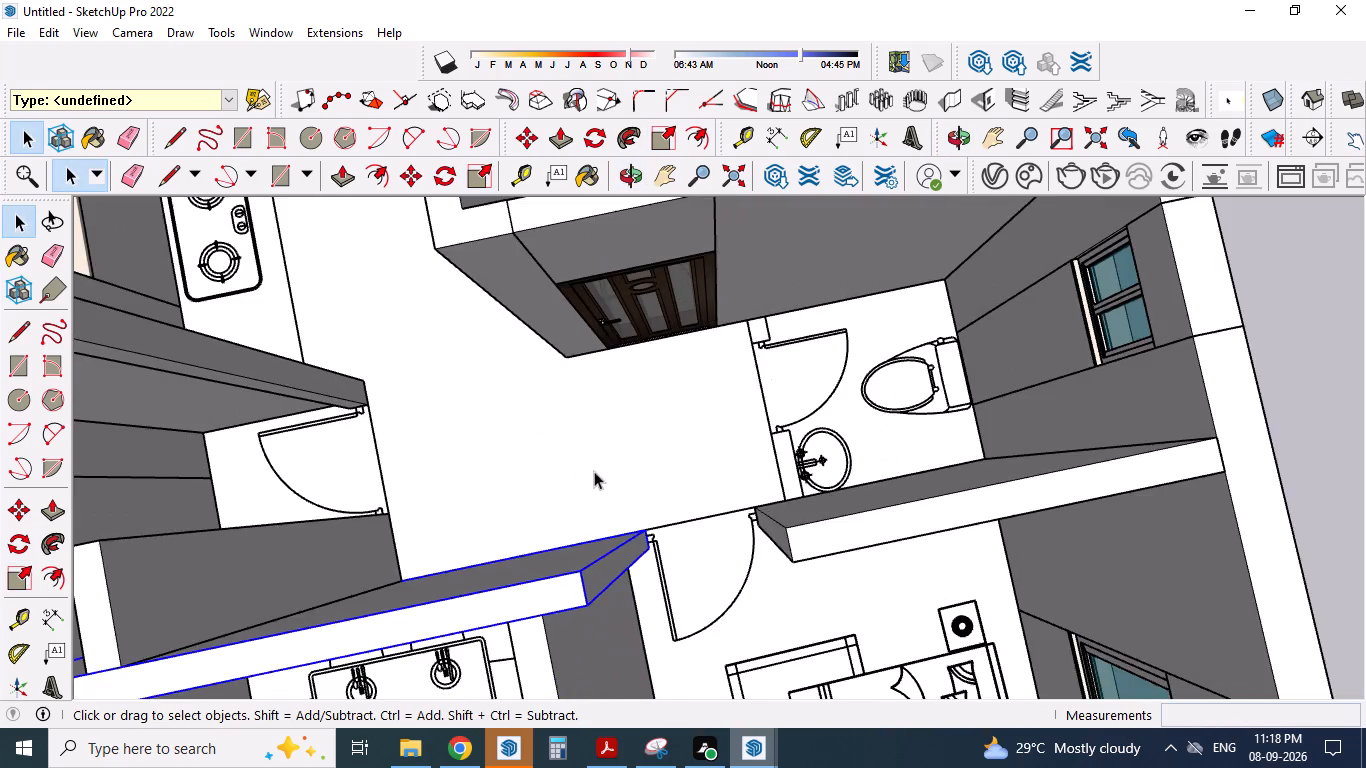
pyautogui.scroll(-5, 645, 466)
pyautogui.click(1120, 435)
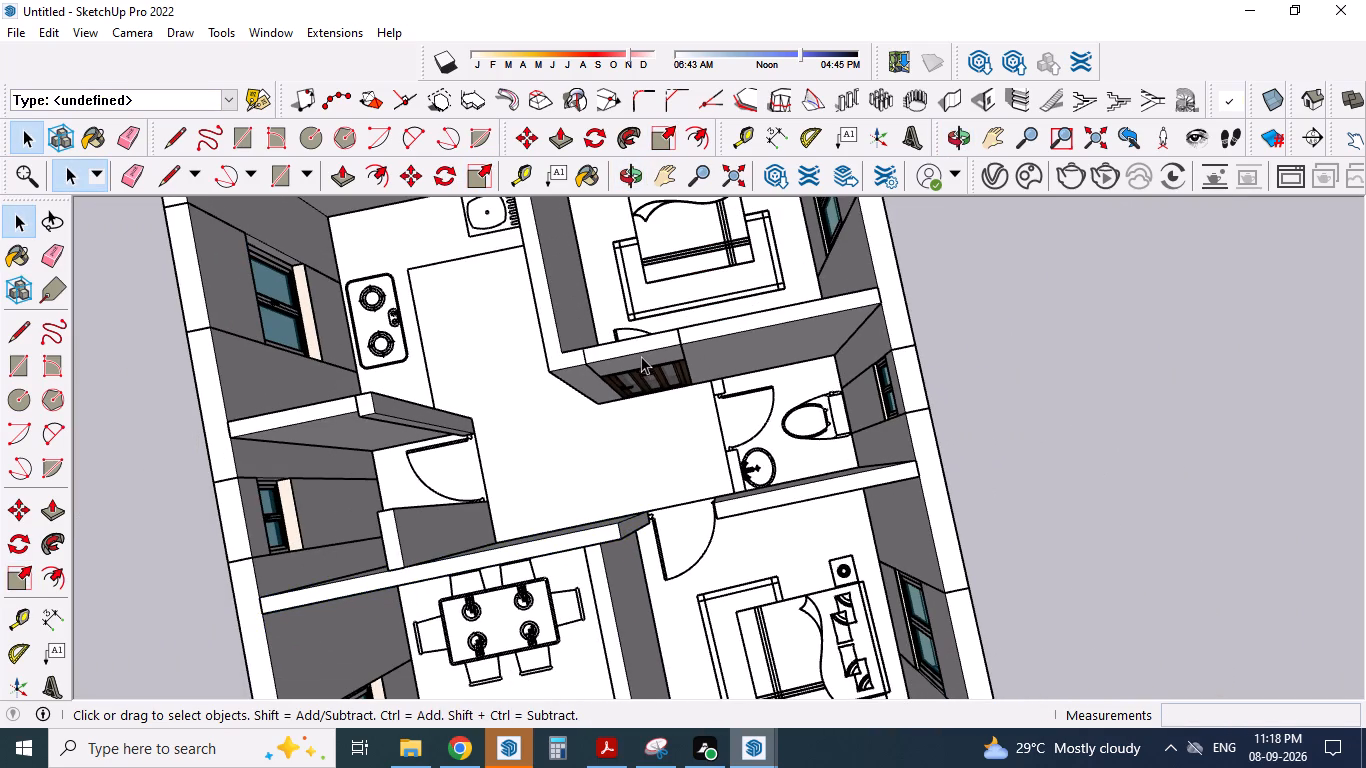
pyautogui.click(641, 356)
pyautogui.hotkey('ctrl', 'c')
pyautogui.hotkey('ctrl', 'v')
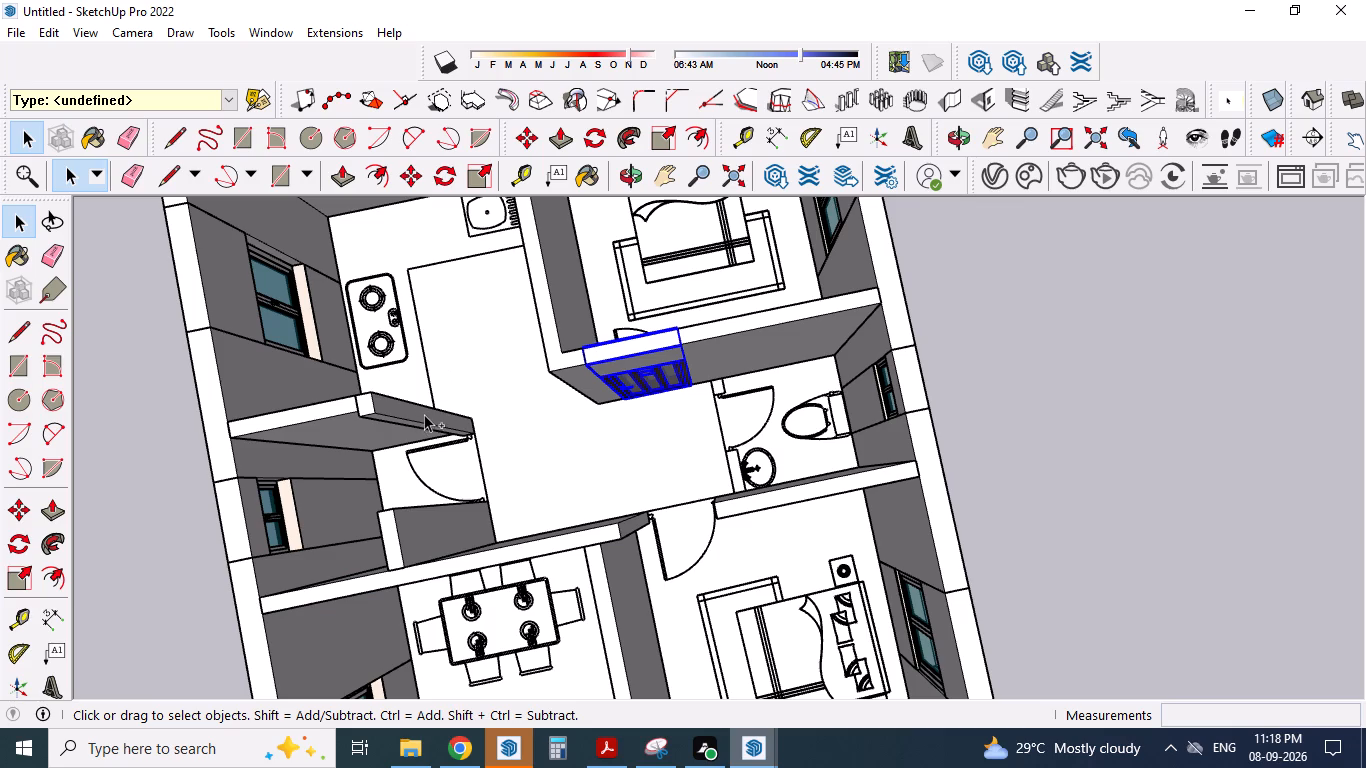
pyautogui.scroll(10, 663, 528)
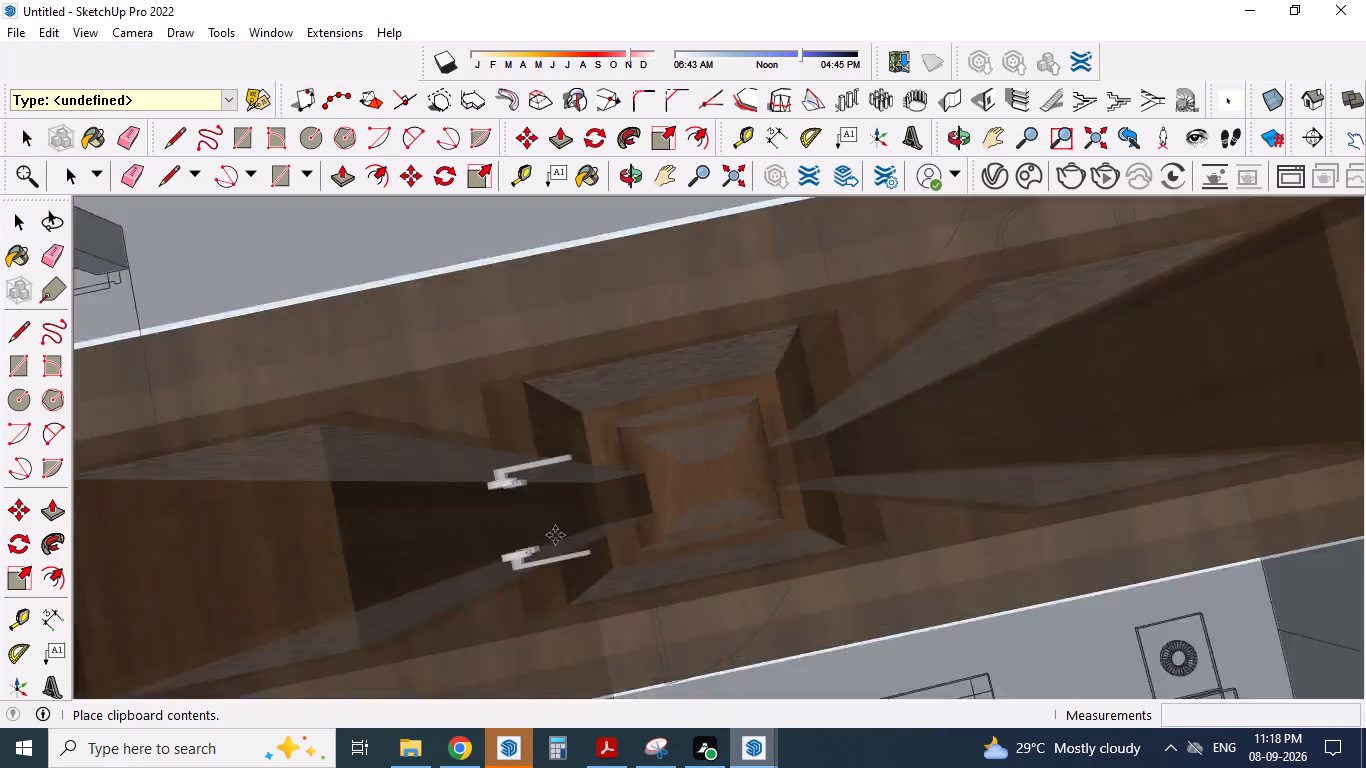
pyautogui.click(634, 538)
# Move the pasted door section by its base to line it up with the wall ends of the bedroom doorway next to the dining area.
pyautogui.moveTo(779, 540); pyautogui.dragTo(634, 422, button='middle')
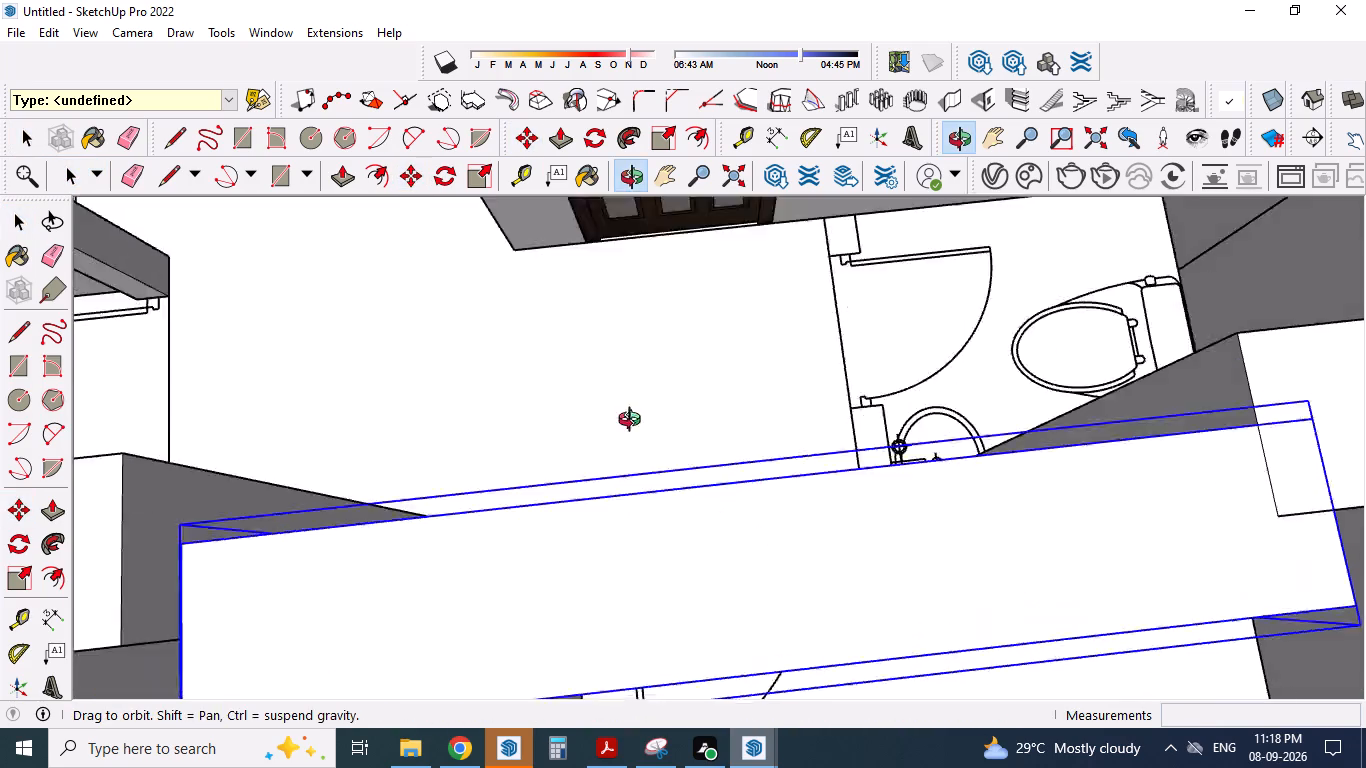
pyautogui.moveTo(634, 422); pyautogui.dragTo(567, 323, button='middle')
pyautogui.scroll(-10, 660, 337)
pyautogui.moveTo(849, 509); pyautogui.dragTo(295, 508, button='middle')
pyautogui.scroll(3, 504, 337)
pyautogui.moveTo(591, 414); pyautogui.dragTo(596, 551, button='middle')
pyautogui.scroll(7, 630, 583)
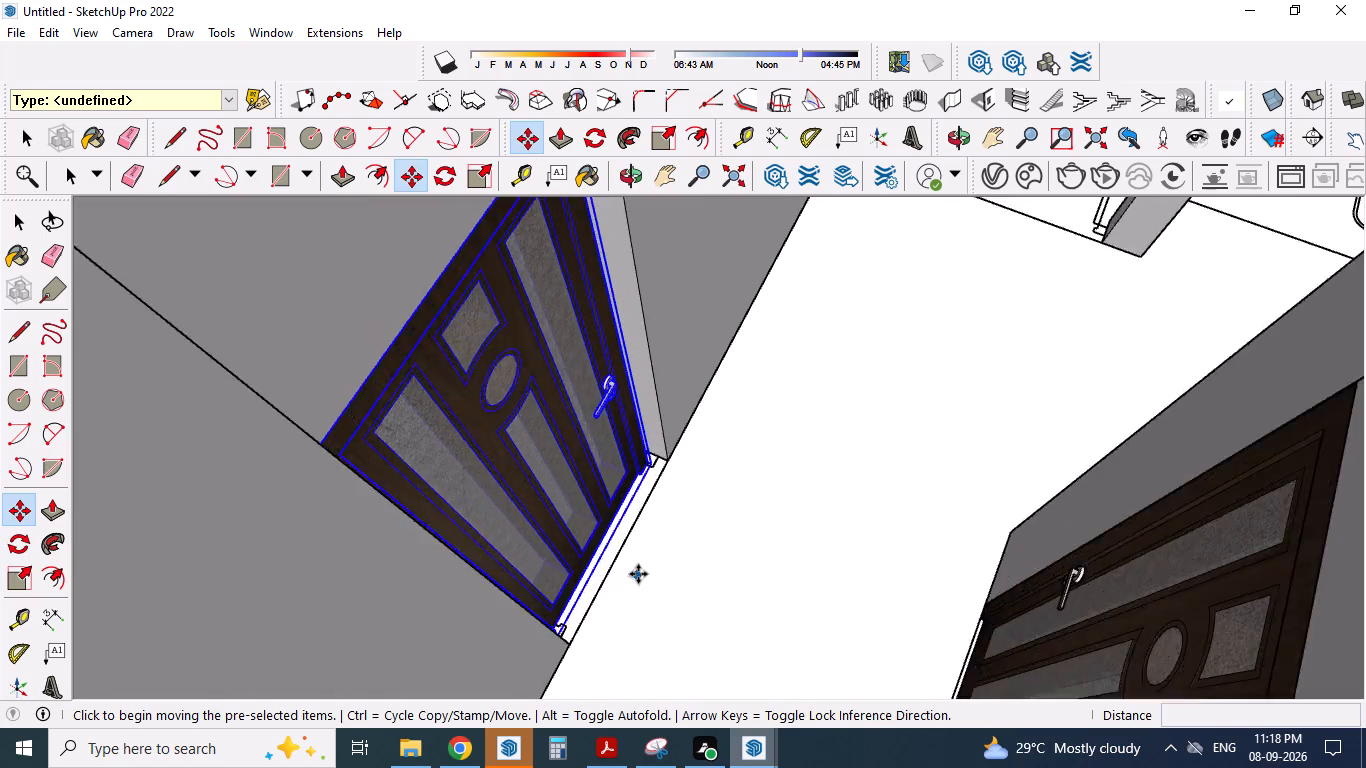
pyautogui.scroll(5, 638, 574)
pyautogui.click(604, 433)
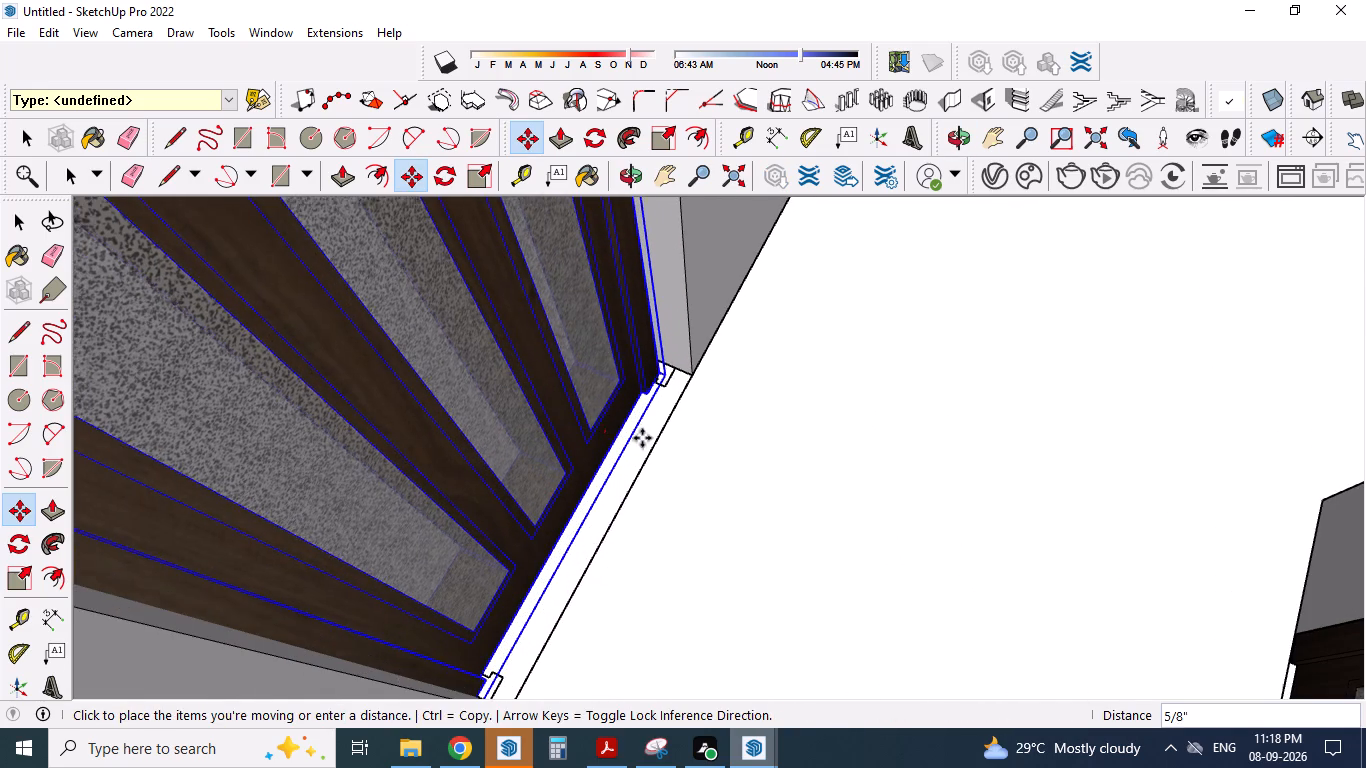
# Move the door section by its bottom corner onto the wall end's bottom corner at the bedroom doorway next to the dining area.
pyautogui.click(645, 442)
pyautogui.scroll(7, 690, 398)
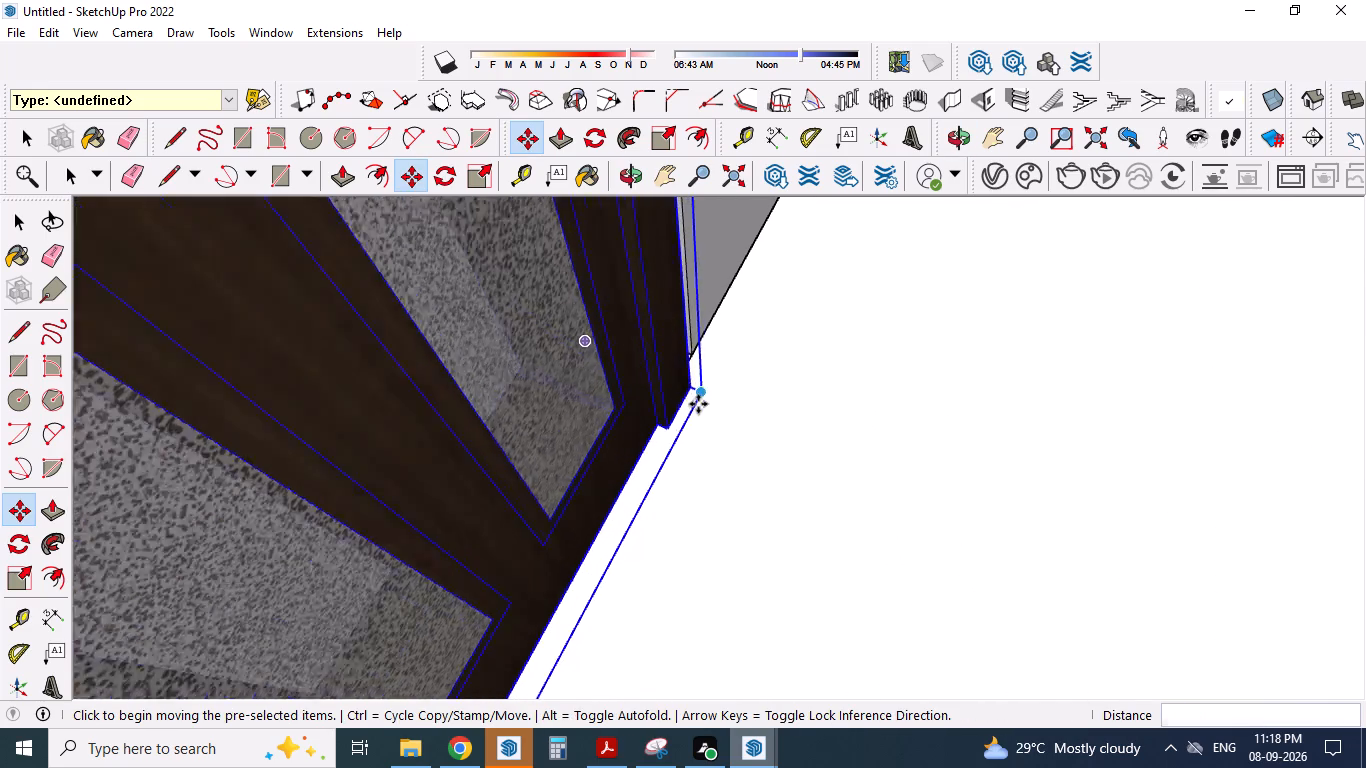
pyautogui.scroll(2, 698, 404)
pyautogui.moveTo(684, 388); pyautogui.dragTo(685, 346)
pyautogui.click(685, 346)
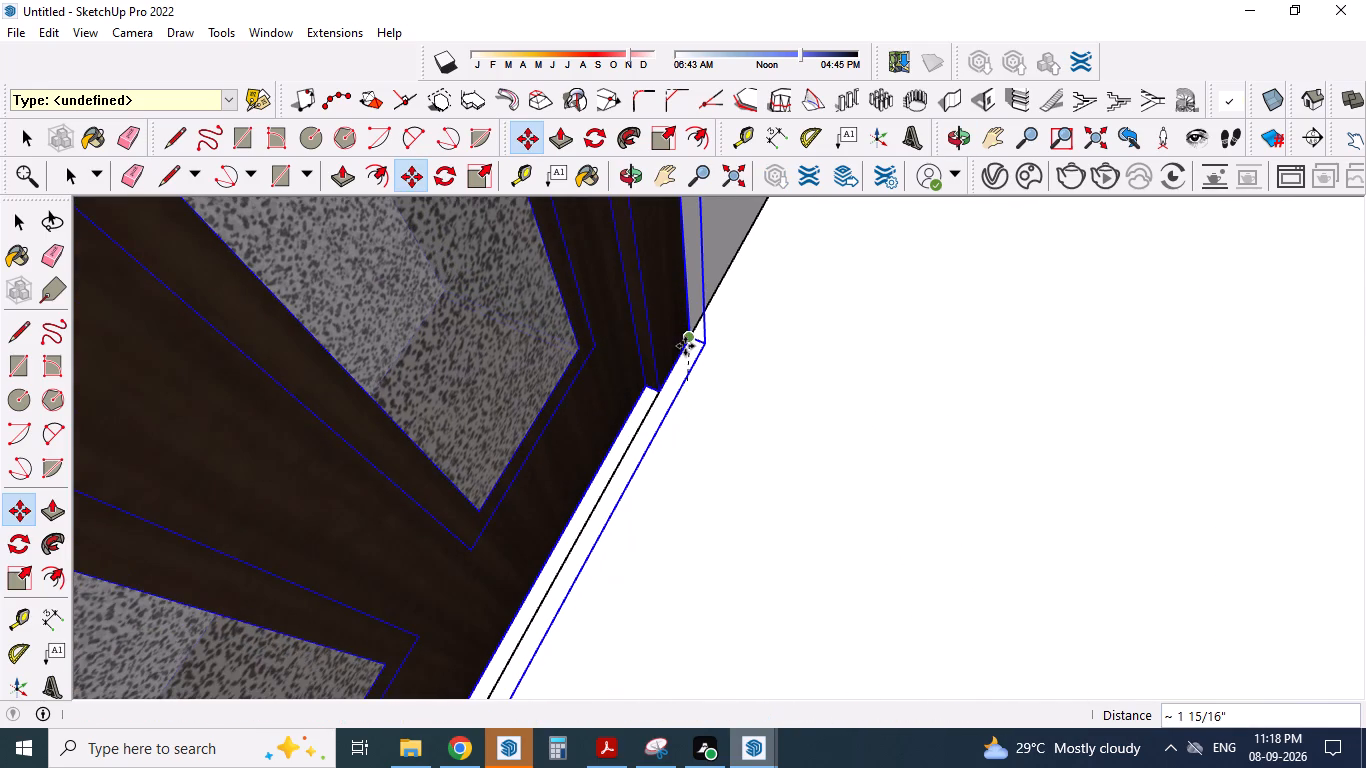
pyautogui.scroll(-20, 719, 426)
pyautogui.scroll(-4, 719, 426)
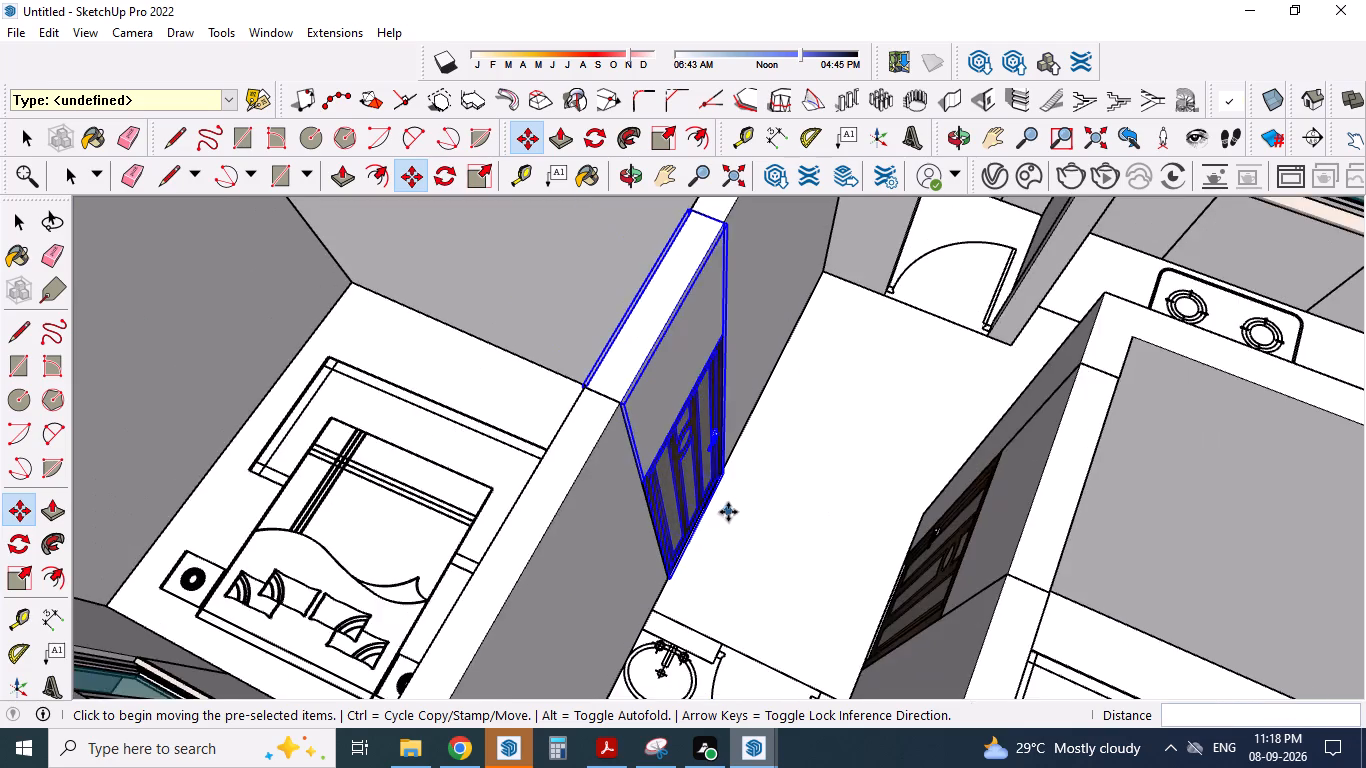
pyautogui.moveTo(728, 512); pyautogui.dragTo(785, 540, button='middle')
pyautogui.press('Escape')
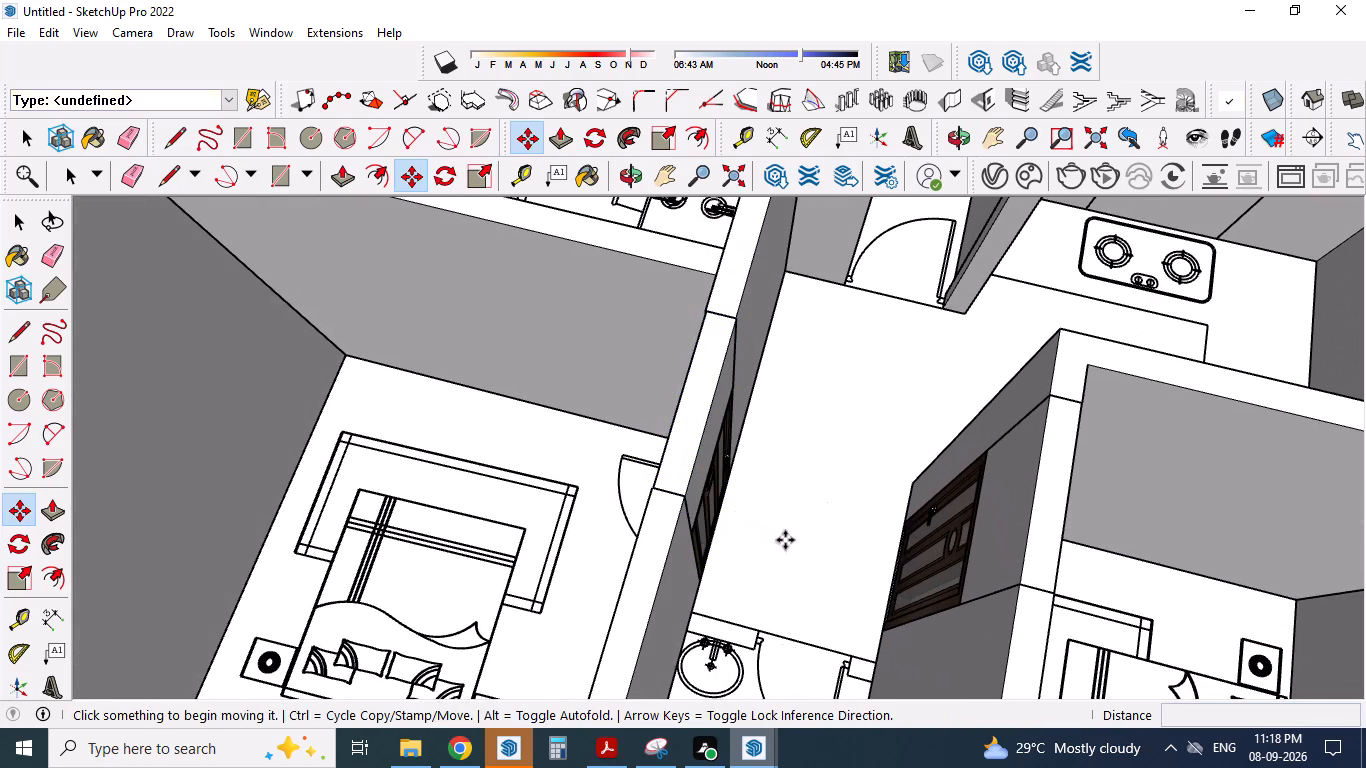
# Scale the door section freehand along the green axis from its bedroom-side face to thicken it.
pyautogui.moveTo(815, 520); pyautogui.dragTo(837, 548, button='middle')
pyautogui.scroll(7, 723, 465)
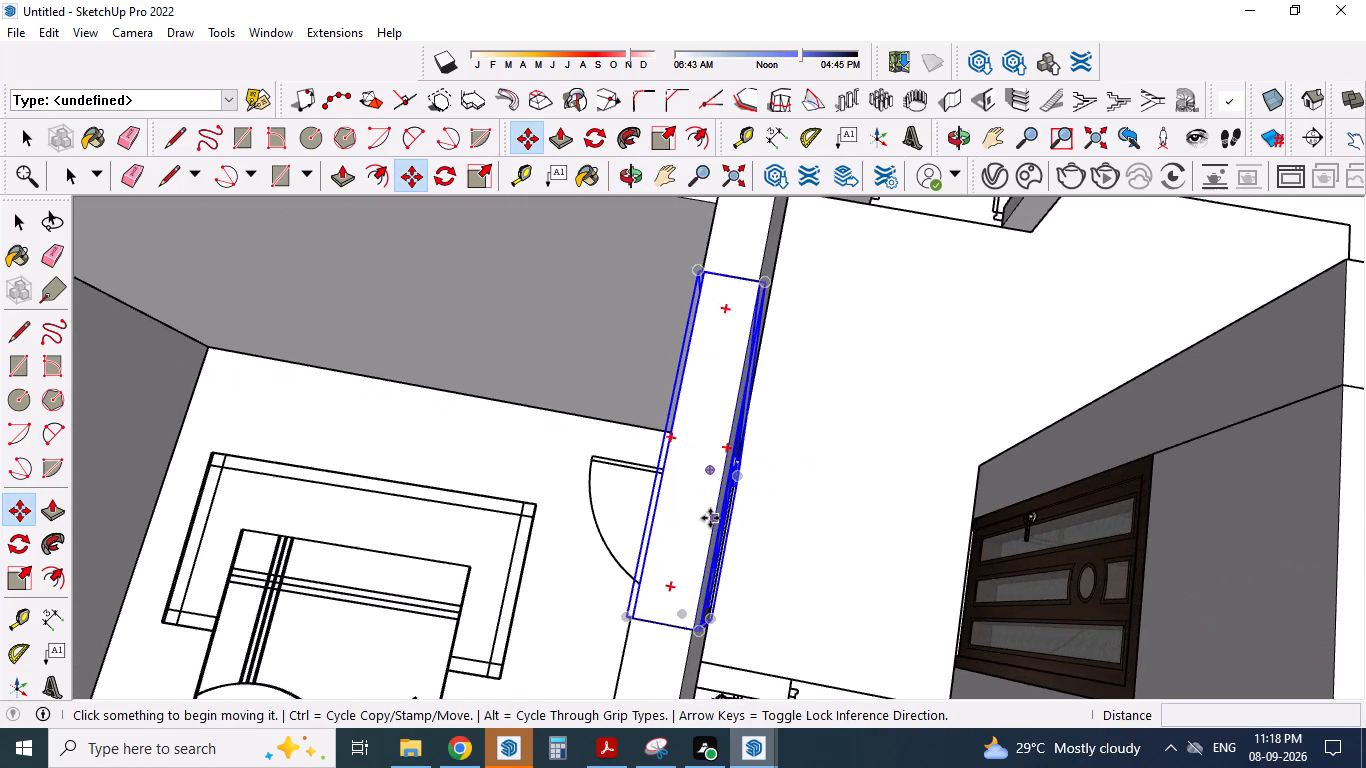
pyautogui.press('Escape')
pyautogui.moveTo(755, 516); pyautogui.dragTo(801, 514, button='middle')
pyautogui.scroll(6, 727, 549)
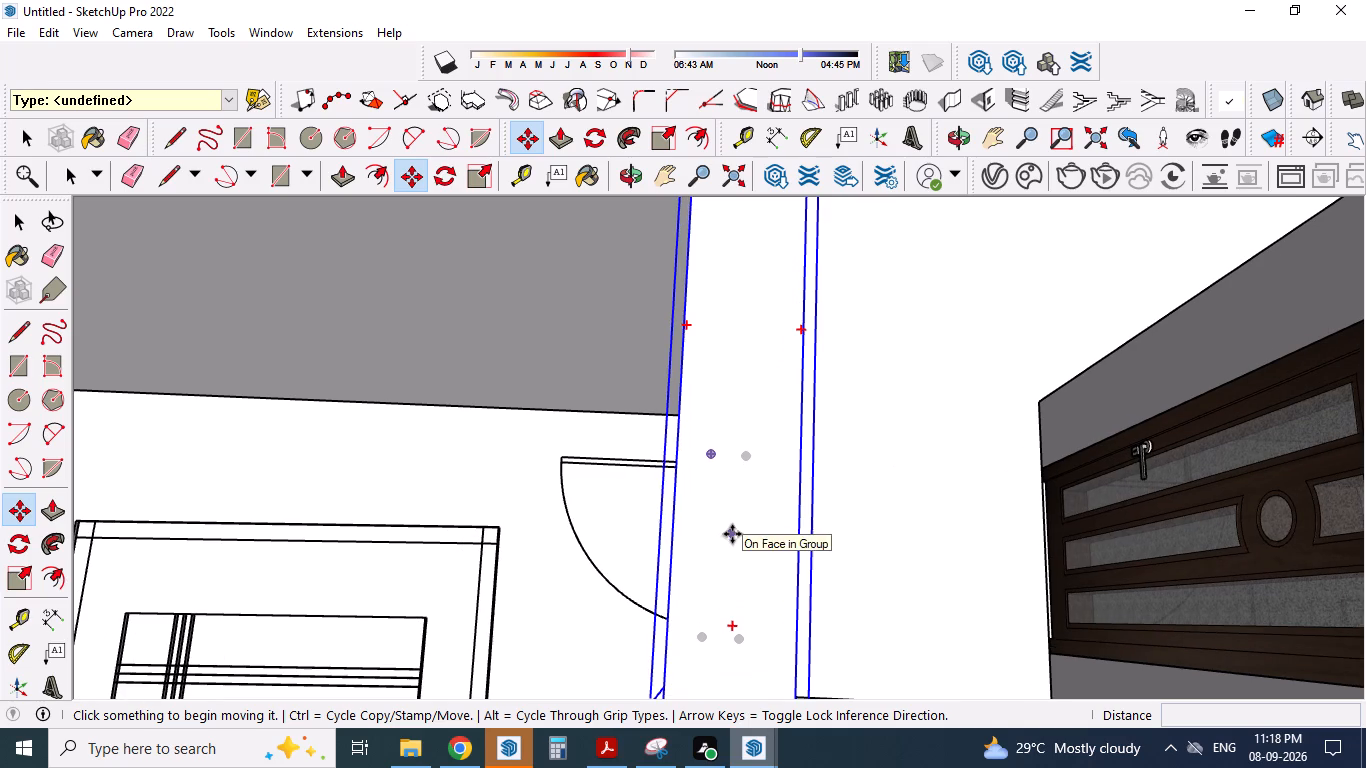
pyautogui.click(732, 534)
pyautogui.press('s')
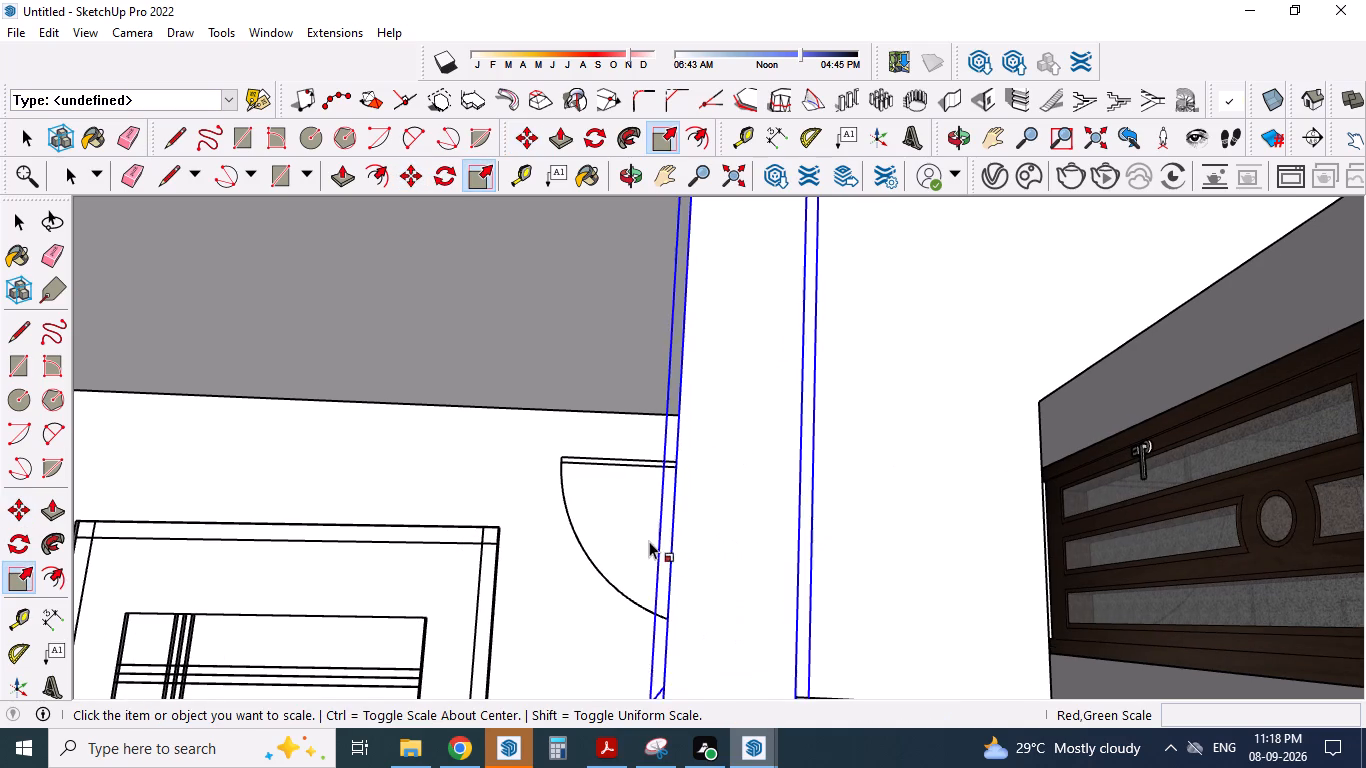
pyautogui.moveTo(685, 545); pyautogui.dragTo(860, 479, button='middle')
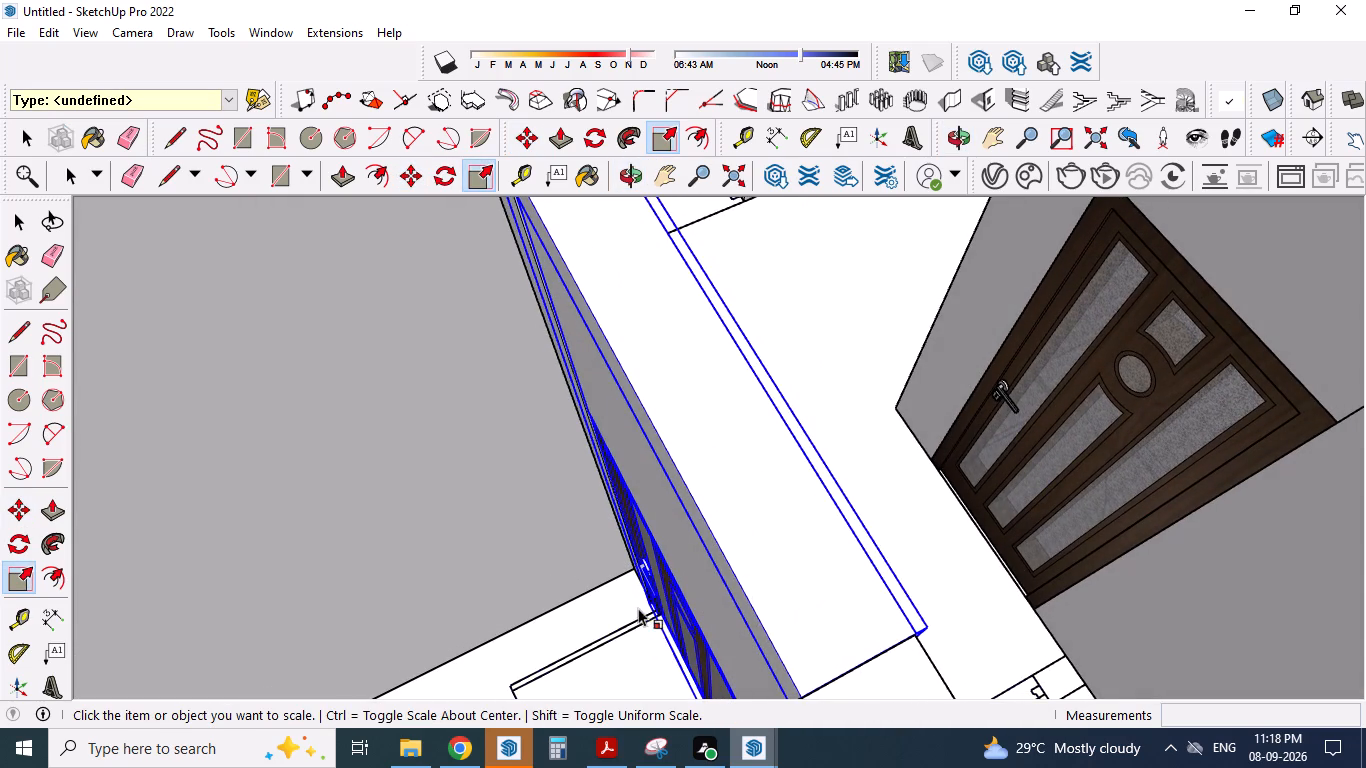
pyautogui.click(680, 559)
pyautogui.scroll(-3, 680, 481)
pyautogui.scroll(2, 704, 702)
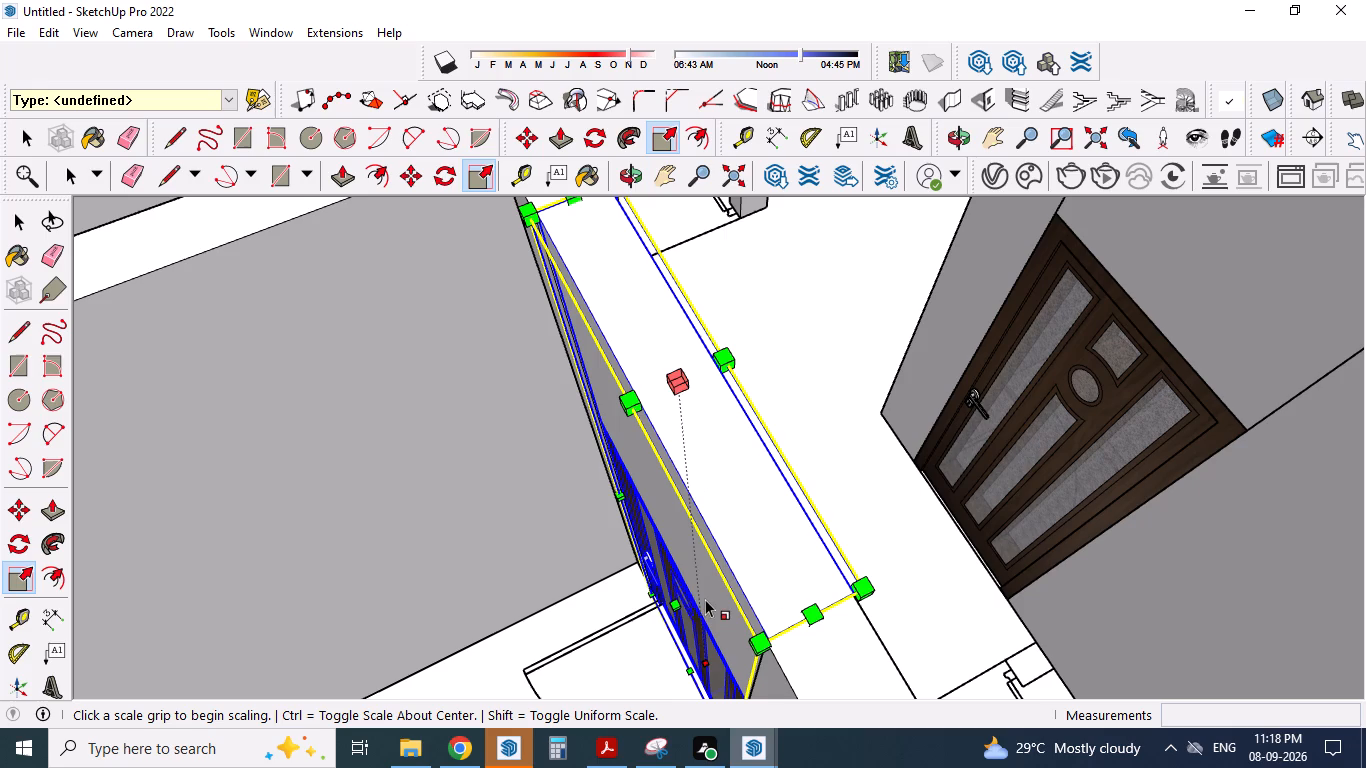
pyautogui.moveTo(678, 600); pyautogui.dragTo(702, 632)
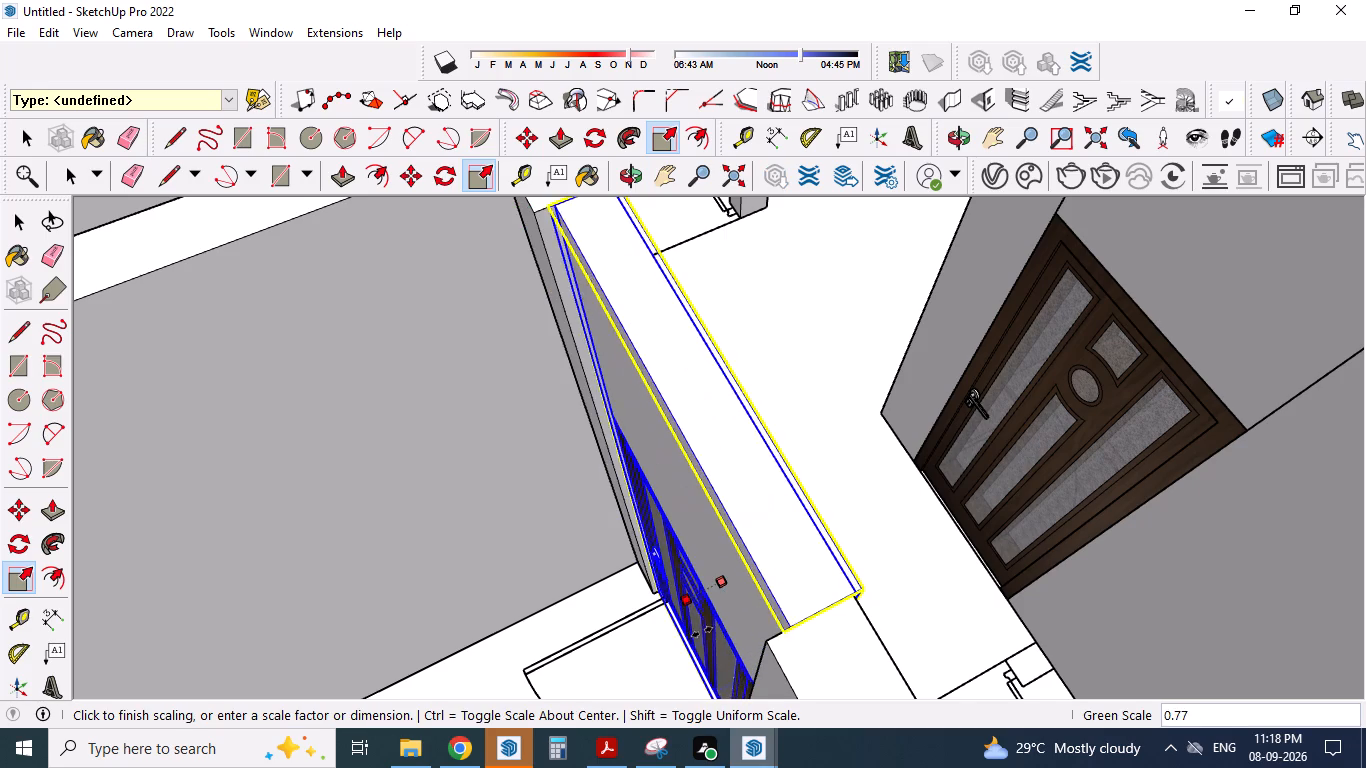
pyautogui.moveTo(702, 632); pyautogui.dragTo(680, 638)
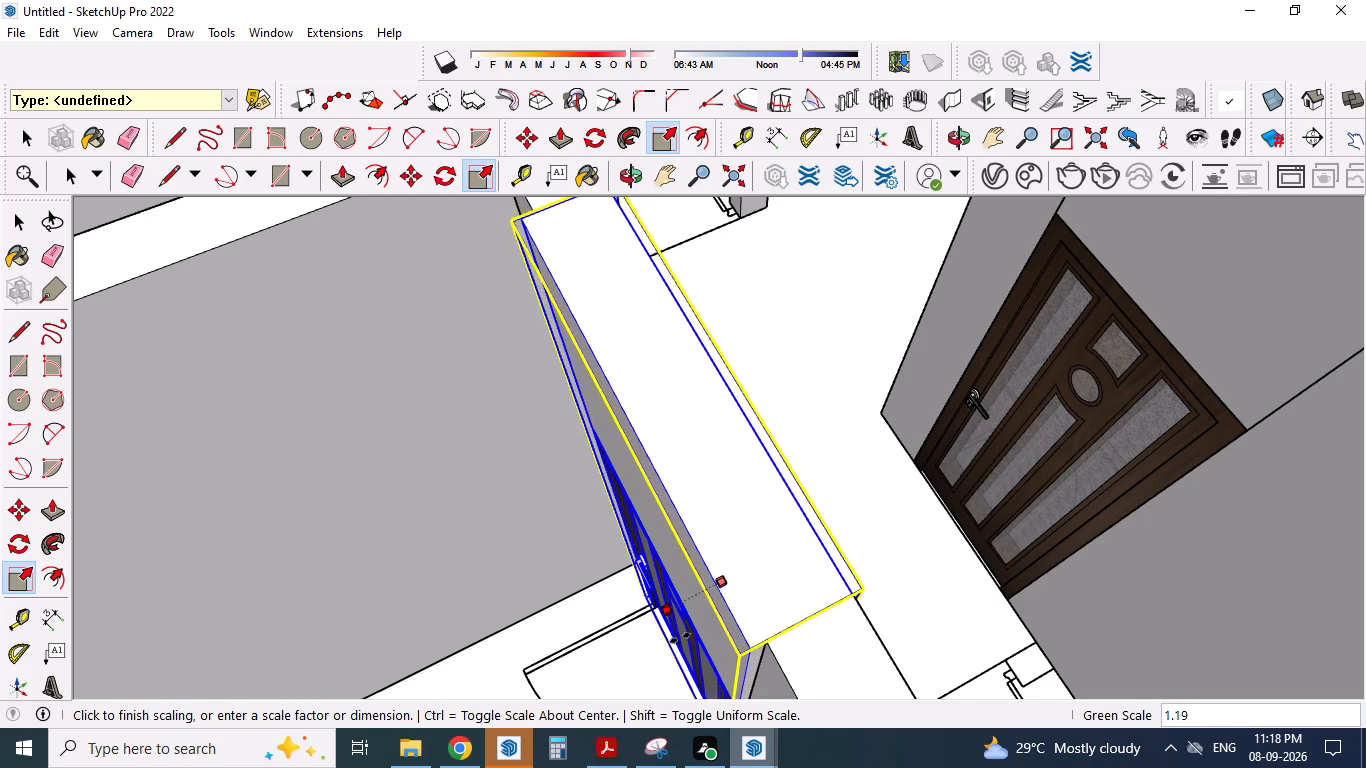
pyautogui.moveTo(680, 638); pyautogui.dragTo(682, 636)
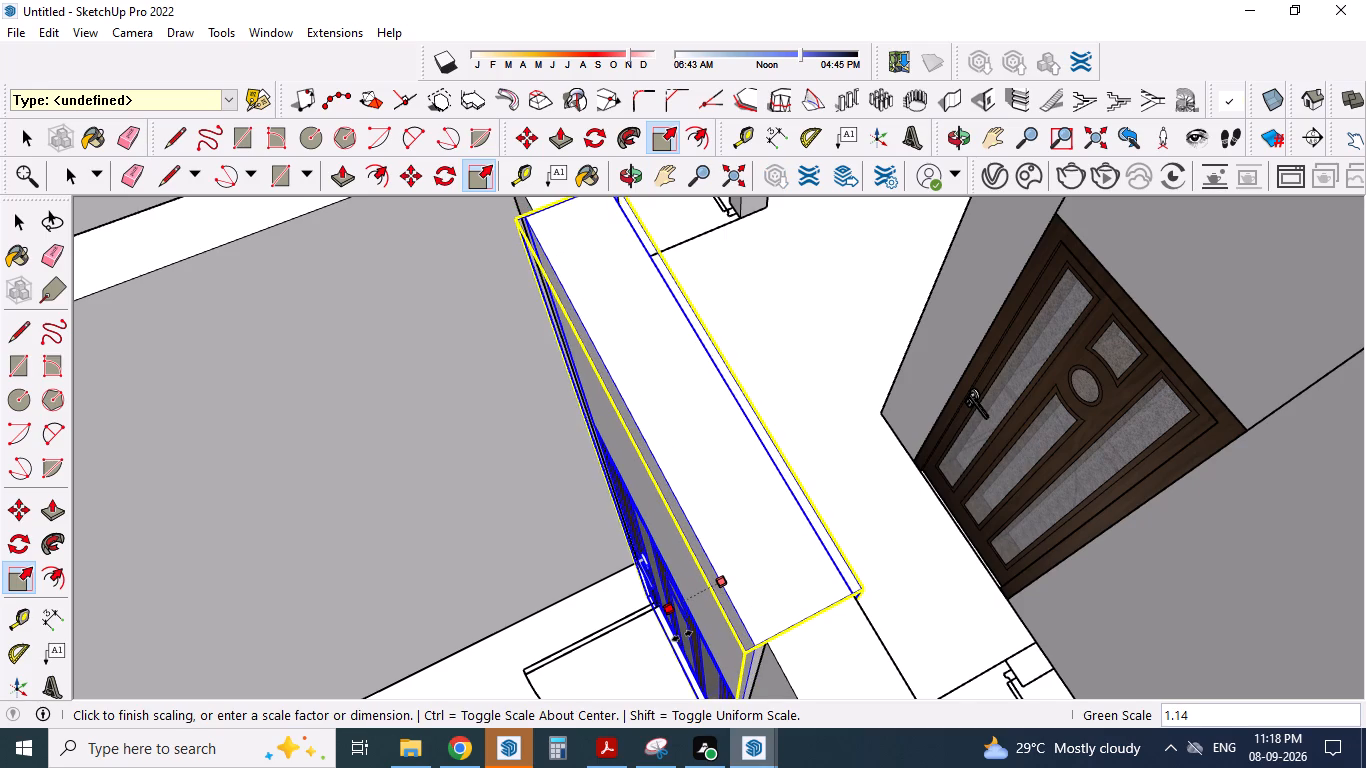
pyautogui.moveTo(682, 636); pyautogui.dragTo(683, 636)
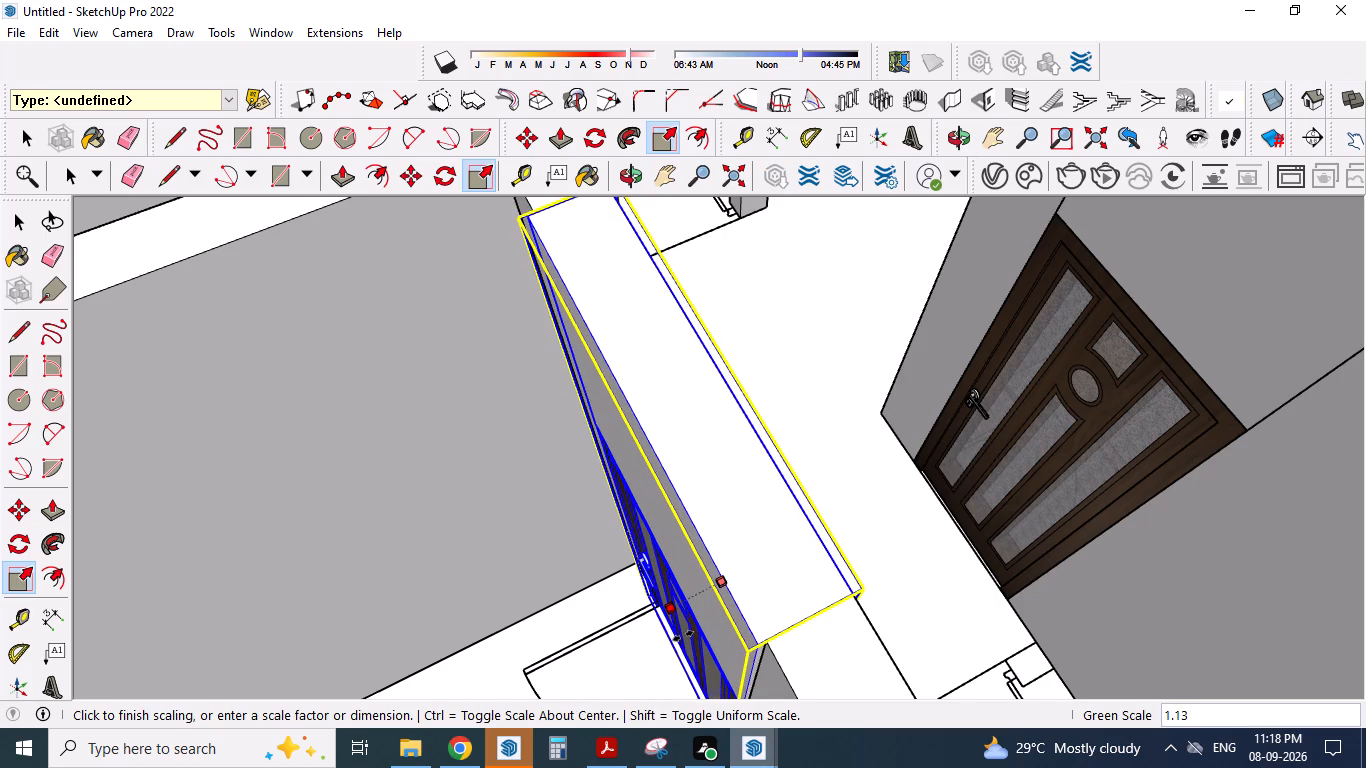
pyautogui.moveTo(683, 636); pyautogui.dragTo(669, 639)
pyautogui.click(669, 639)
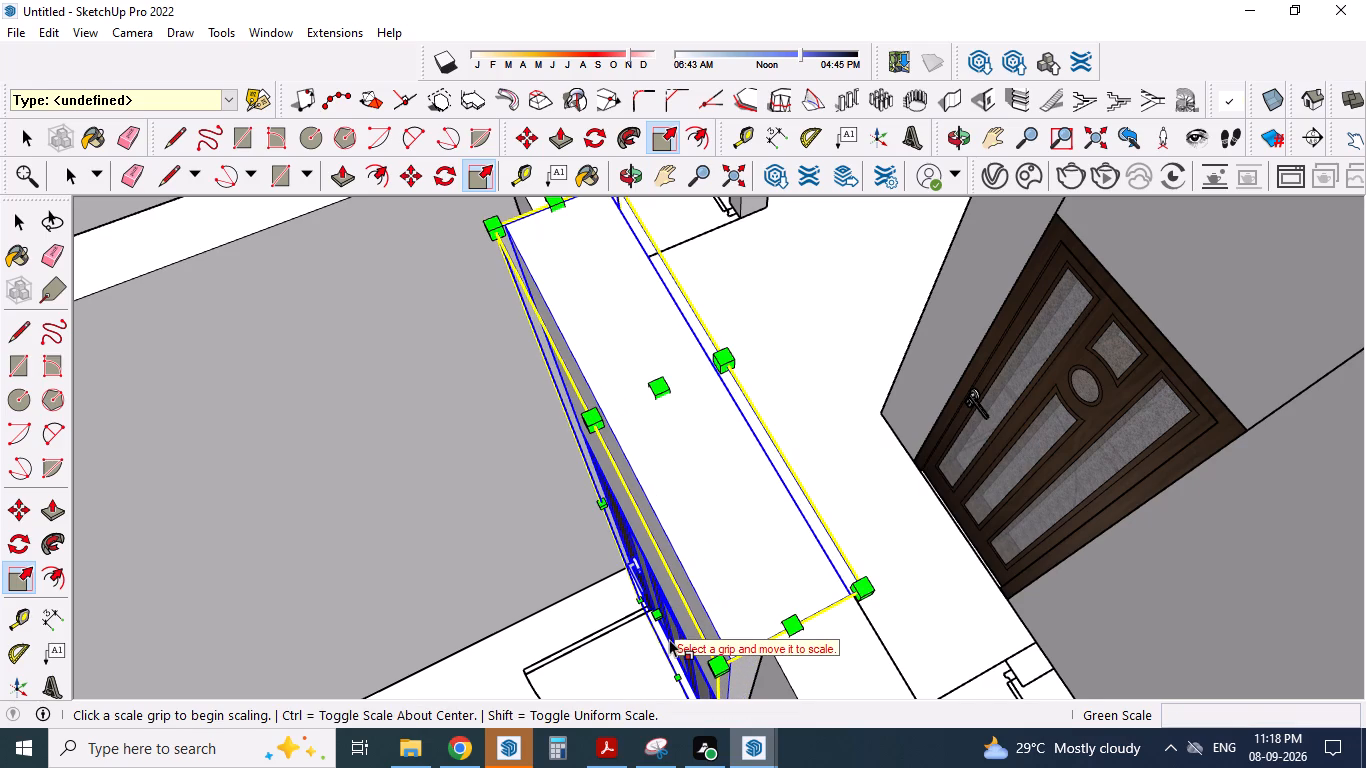
# Rescale the door section along the green axis by about 0.94, bringing its bedroom-side face to the wall end's top corner.
pyautogui.scroll(4, 843, 623)
pyautogui.moveTo(827, 628); pyautogui.dragTo(821, 643, button='middle')
pyautogui.scroll(1, 800, 625)
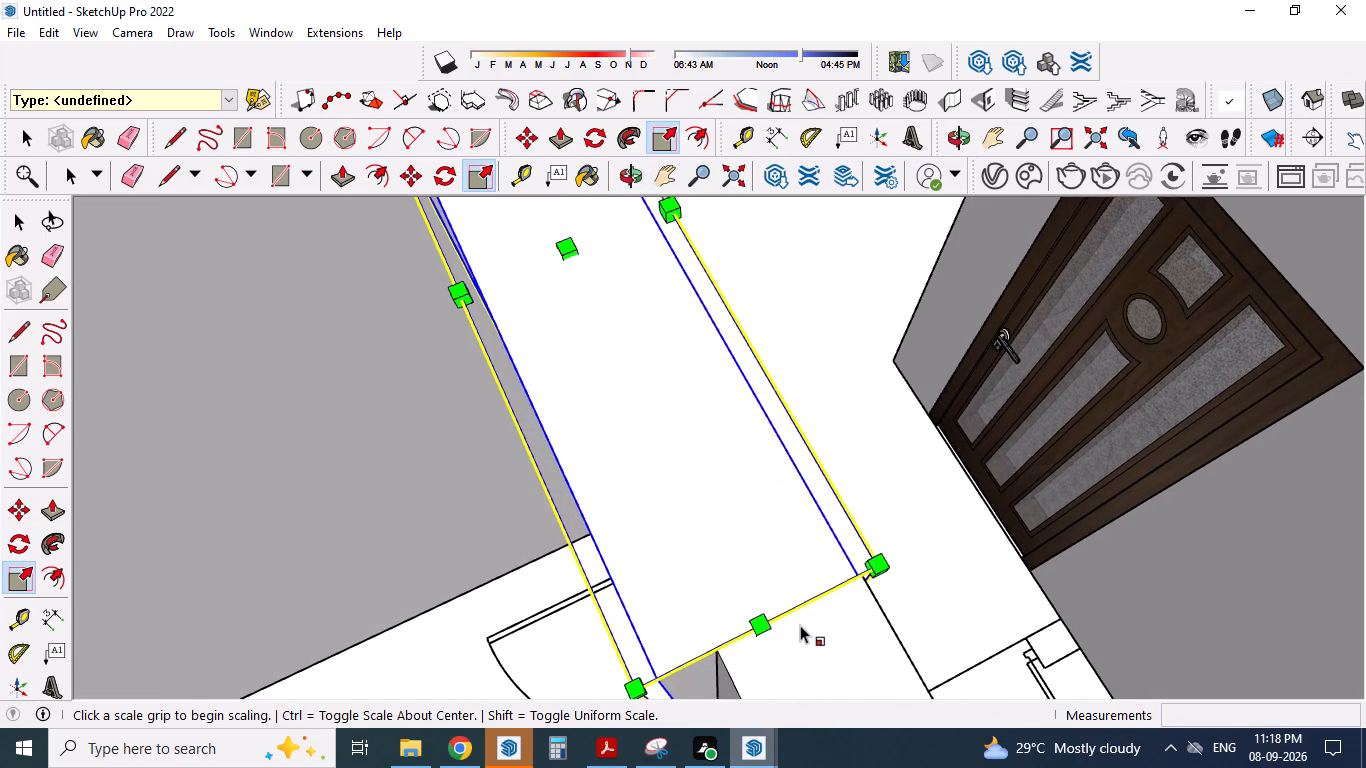
pyautogui.scroll(2, 808, 622)
pyautogui.scroll(-3, 802, 462)
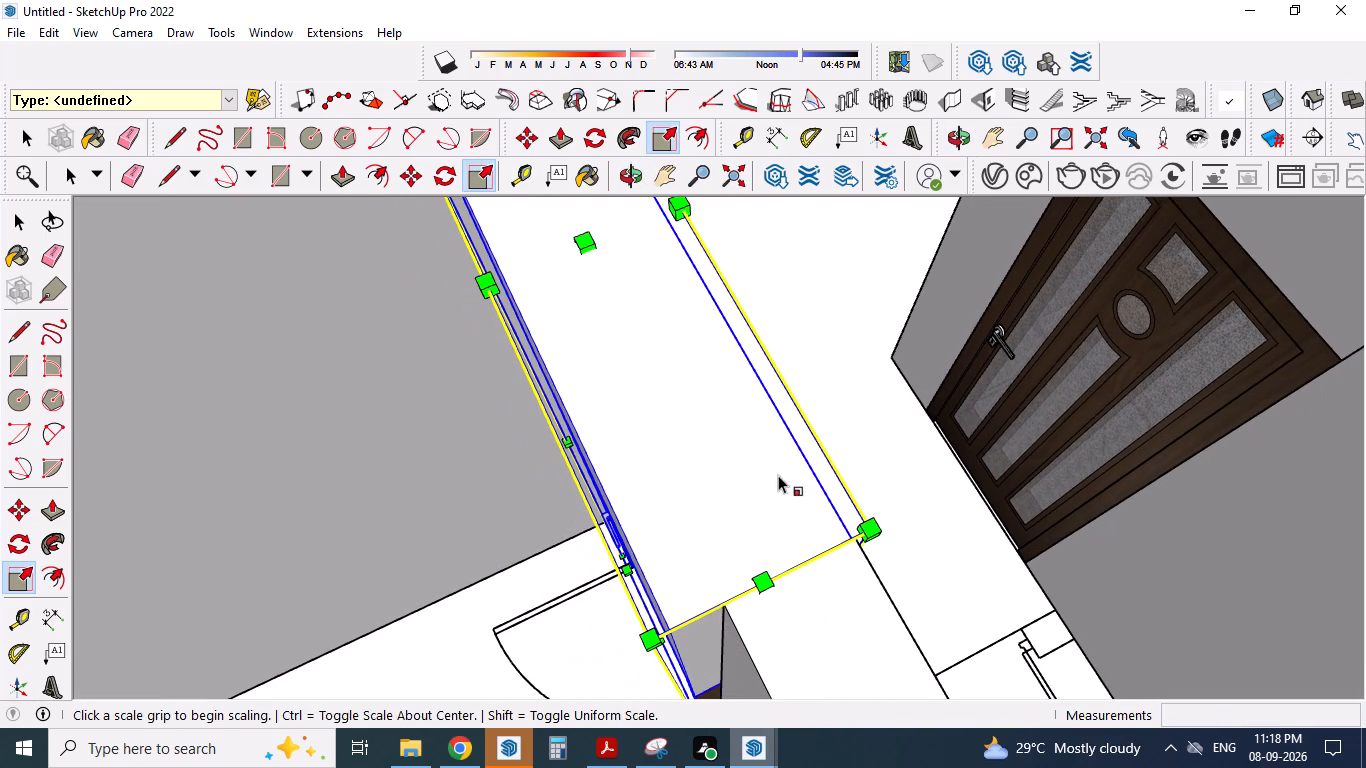
pyautogui.moveTo(553, 581); pyautogui.dragTo(693, 542, button='middle')
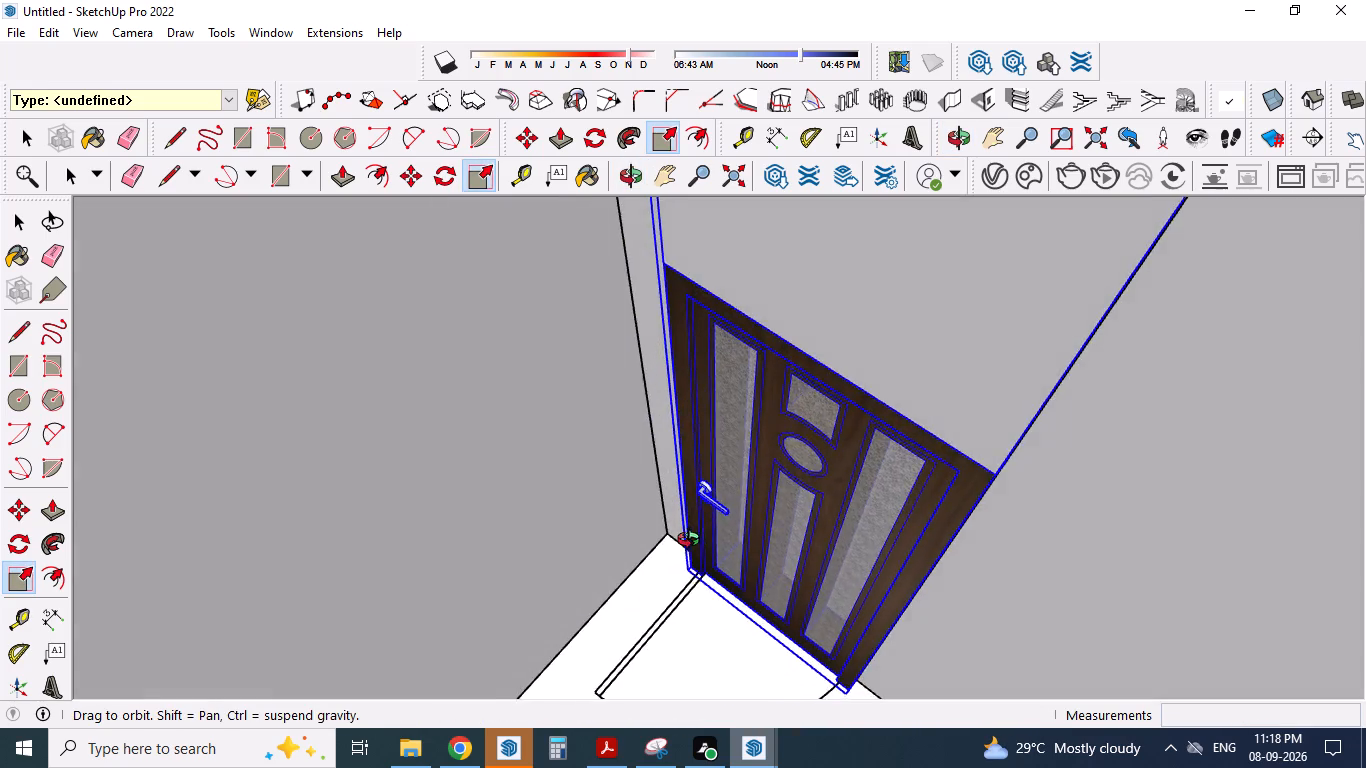
pyautogui.moveTo(693, 542); pyautogui.dragTo(686, 602, button='middle')
pyautogui.scroll(-9, 682, 440)
pyautogui.moveTo(681, 508); pyautogui.dragTo(676, 558, button='middle')
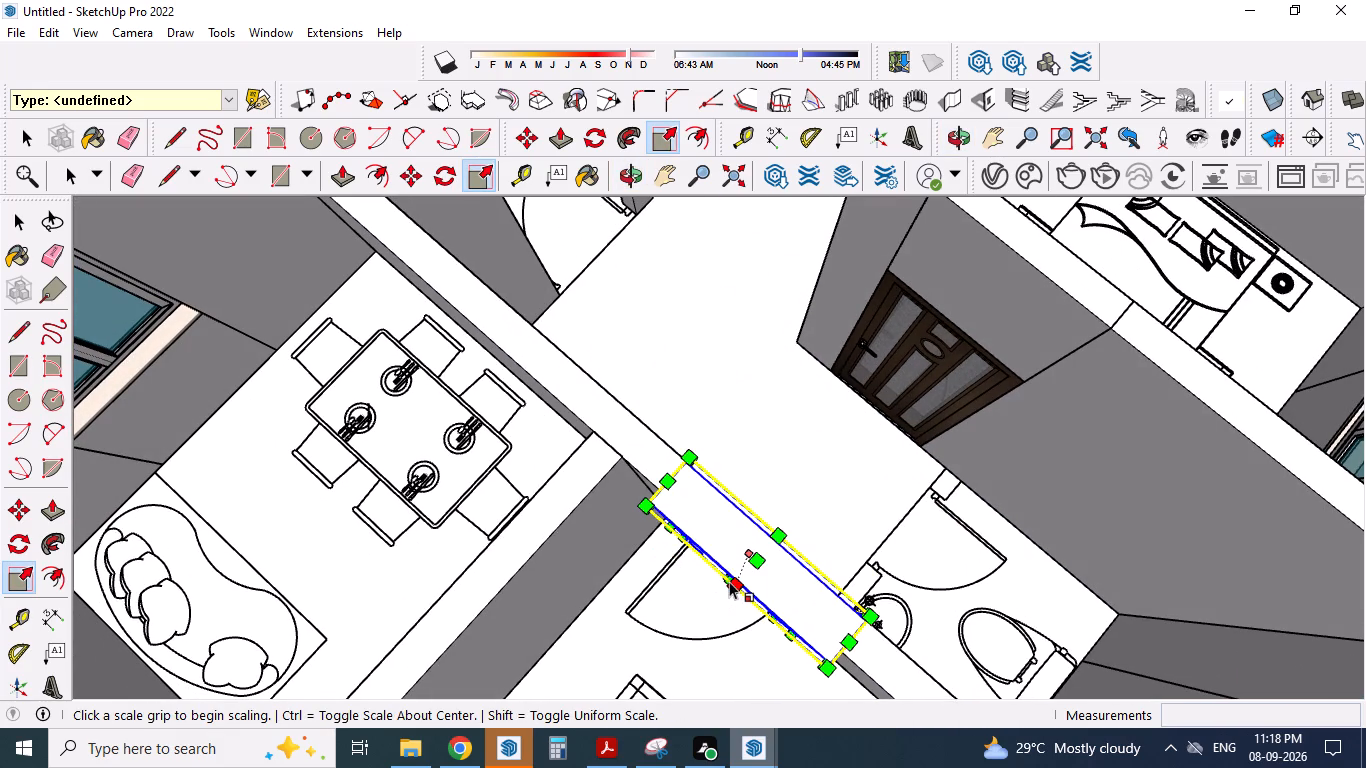
pyautogui.moveTo(826, 680); pyautogui.dragTo(672, 592, button='middle')
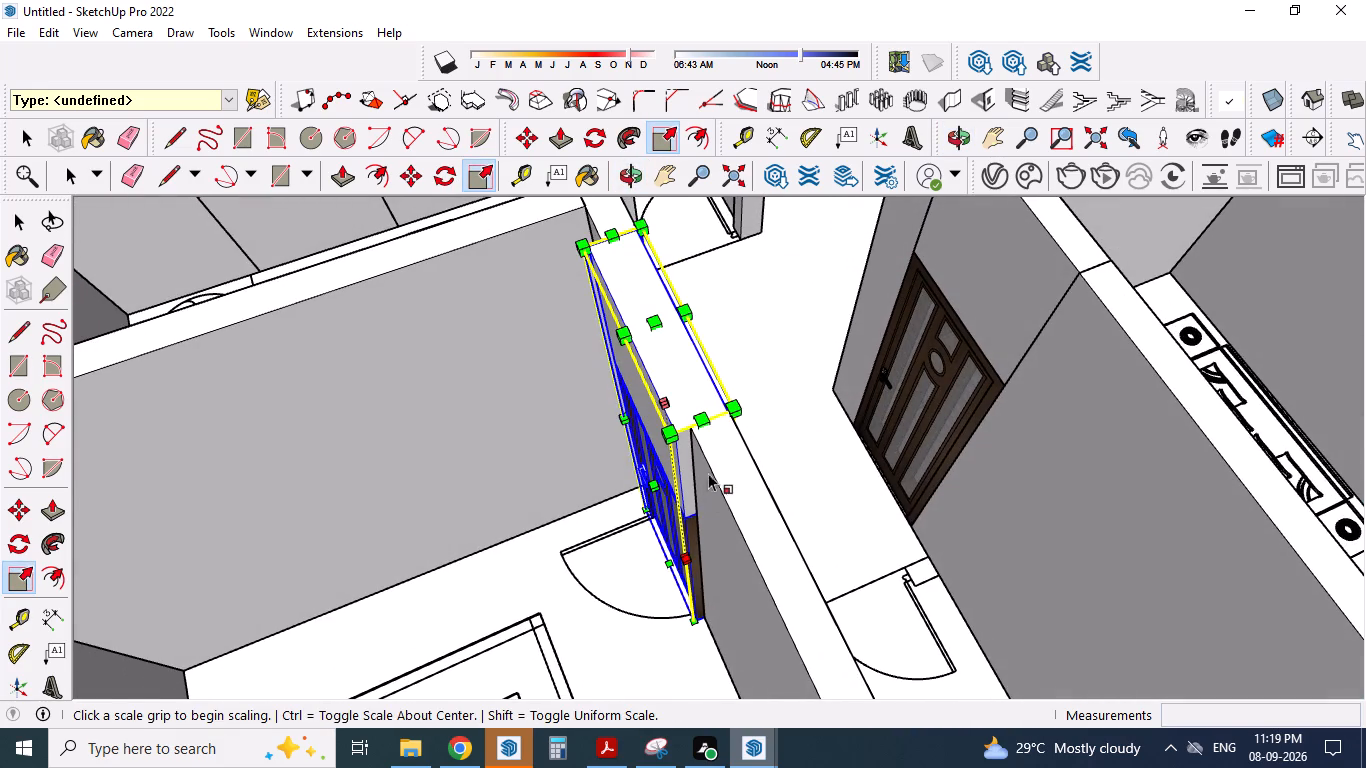
pyautogui.scroll(2, 707, 455)
pyautogui.moveTo(641, 488); pyautogui.dragTo(666, 477)
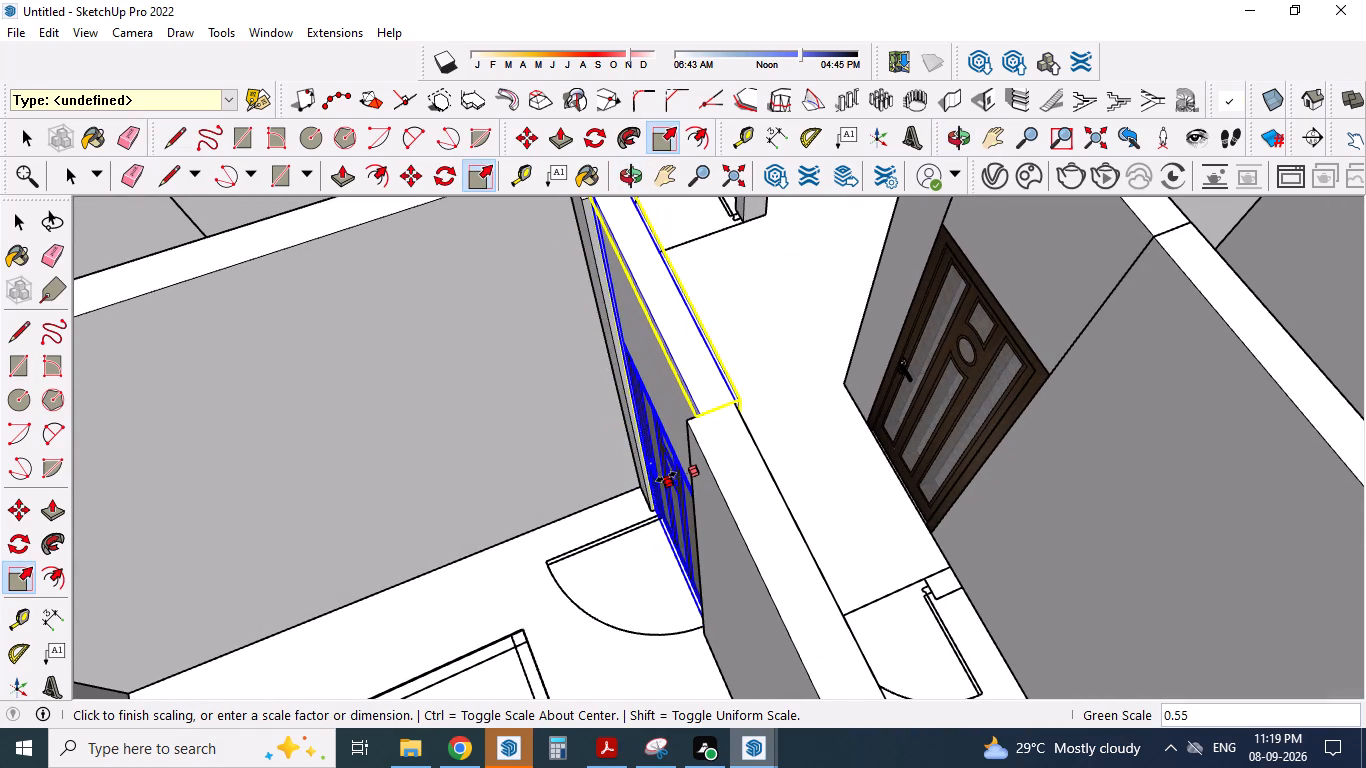
pyautogui.moveTo(666, 477); pyautogui.dragTo(658, 480)
pyautogui.click(658, 480)
pyautogui.scroll(3, 702, 397)
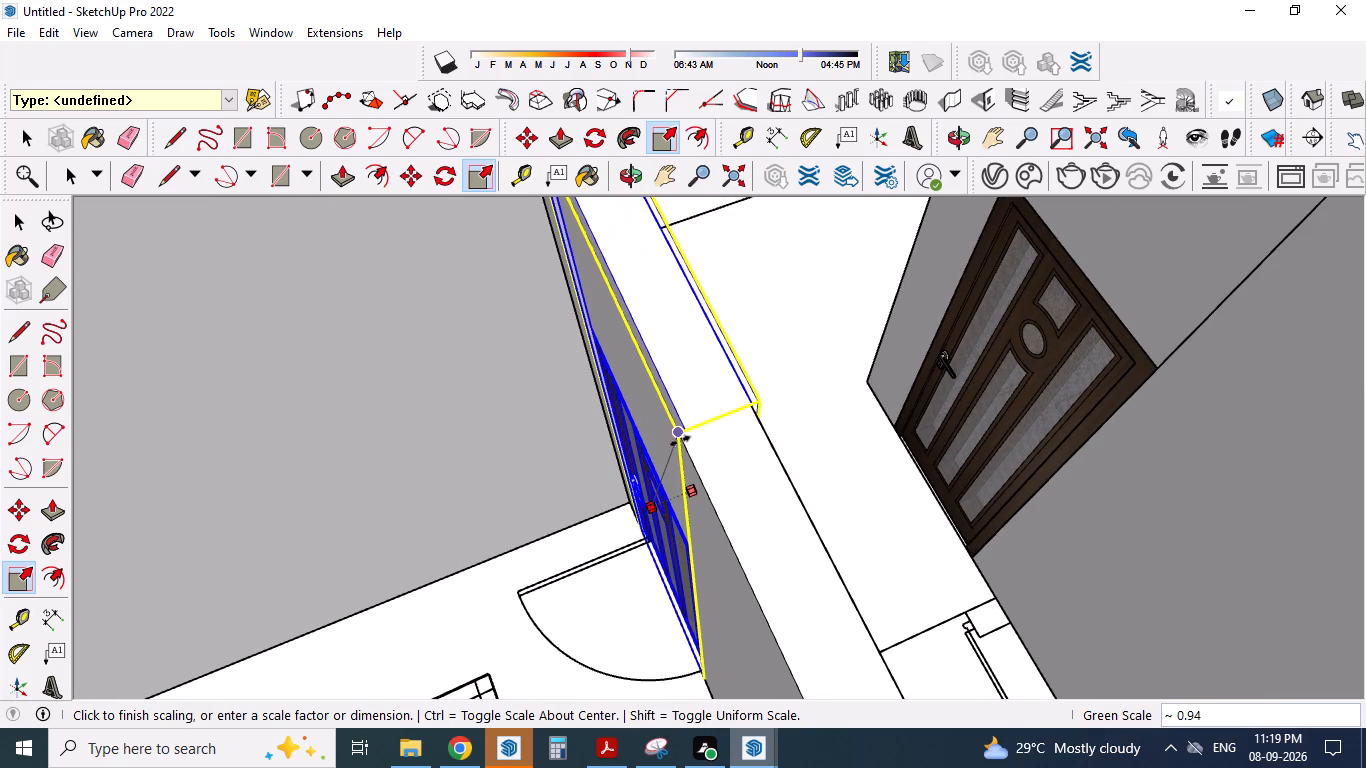
pyautogui.click(683, 442)
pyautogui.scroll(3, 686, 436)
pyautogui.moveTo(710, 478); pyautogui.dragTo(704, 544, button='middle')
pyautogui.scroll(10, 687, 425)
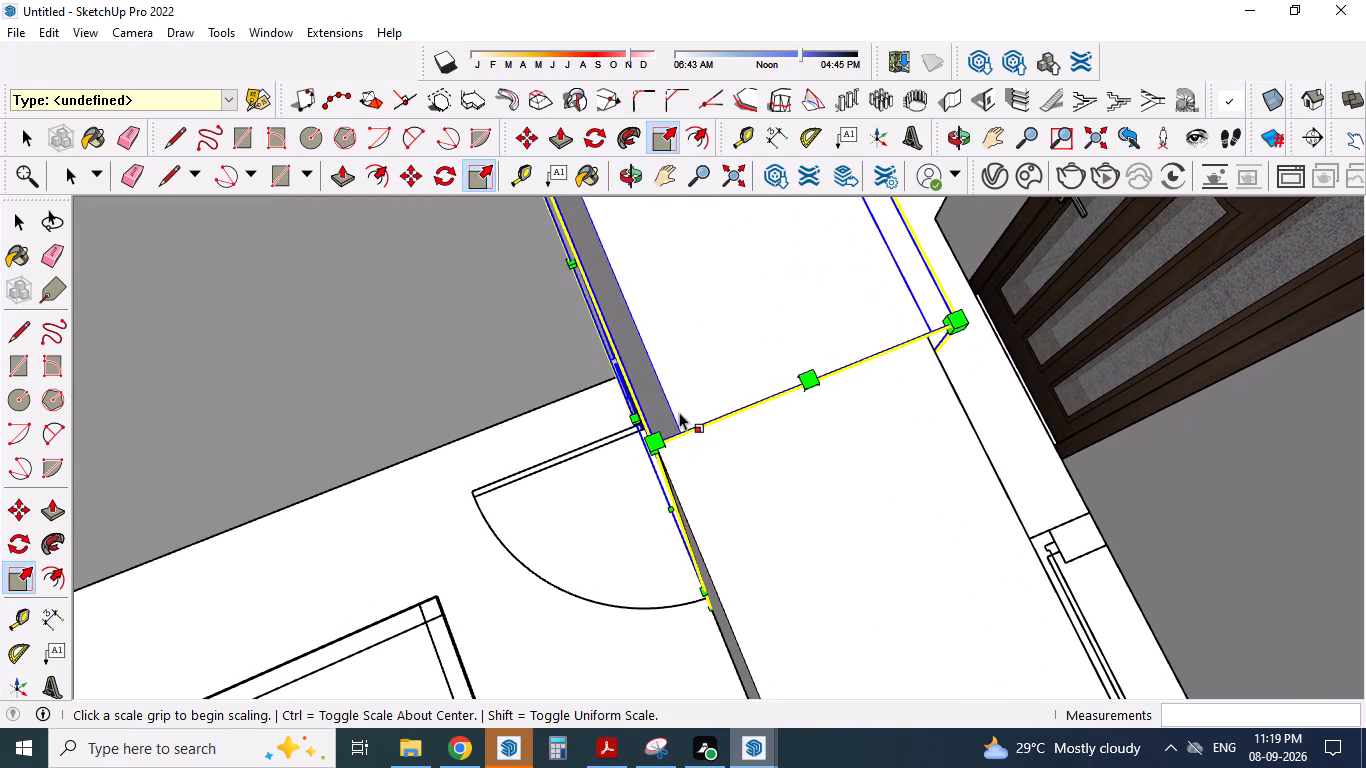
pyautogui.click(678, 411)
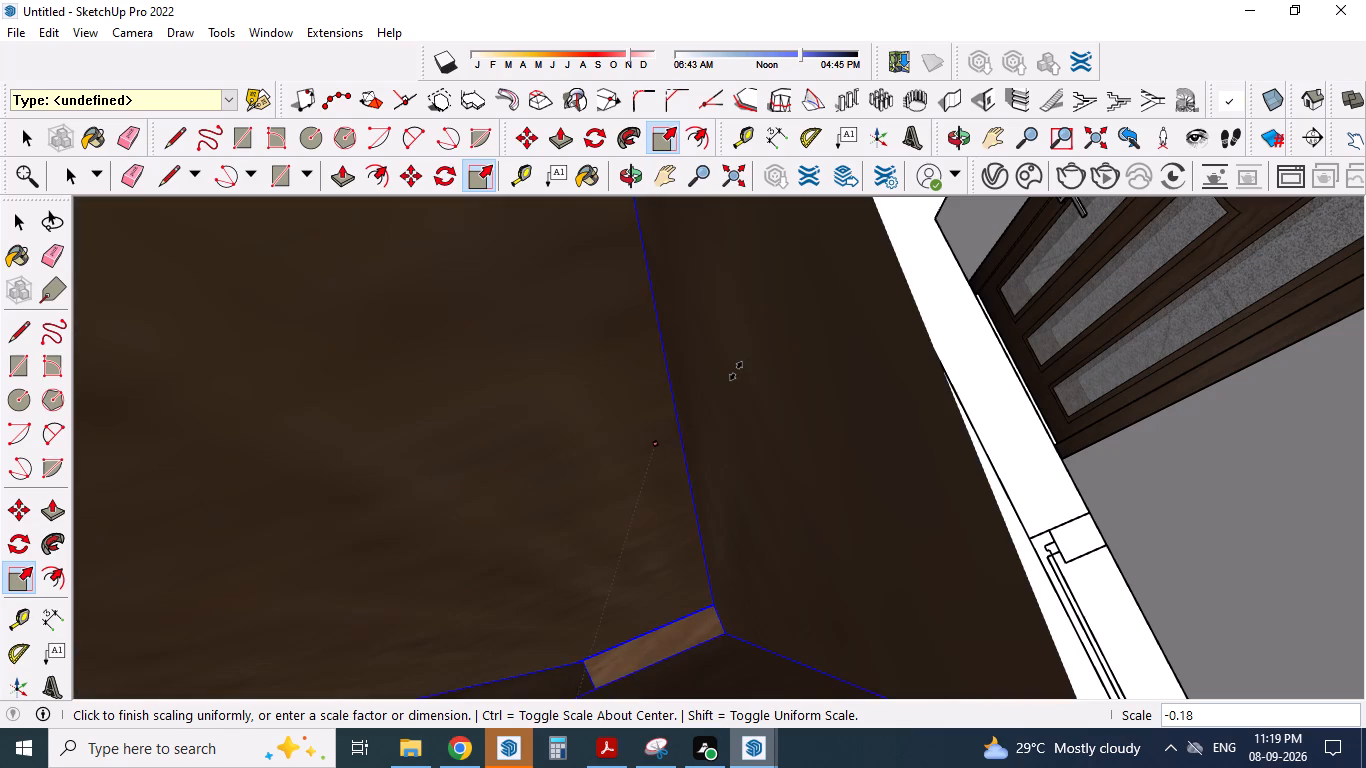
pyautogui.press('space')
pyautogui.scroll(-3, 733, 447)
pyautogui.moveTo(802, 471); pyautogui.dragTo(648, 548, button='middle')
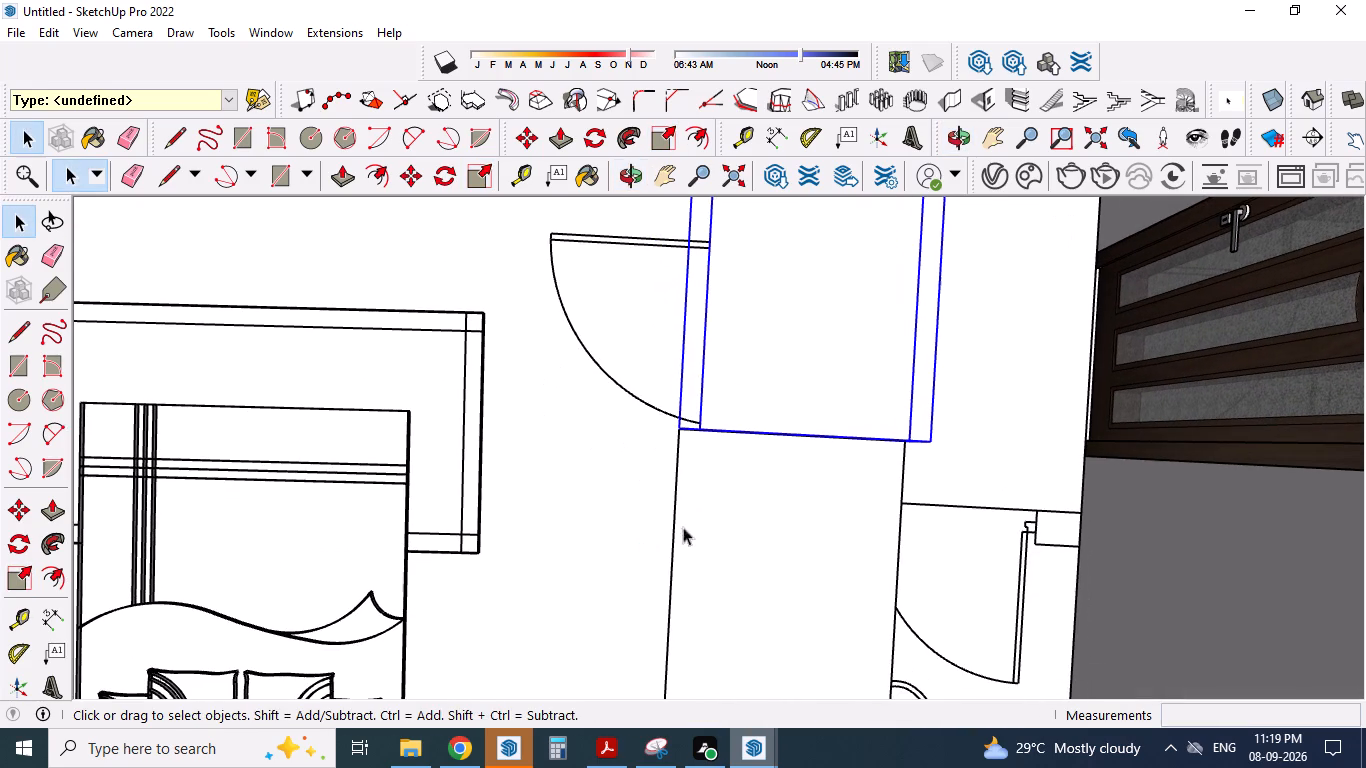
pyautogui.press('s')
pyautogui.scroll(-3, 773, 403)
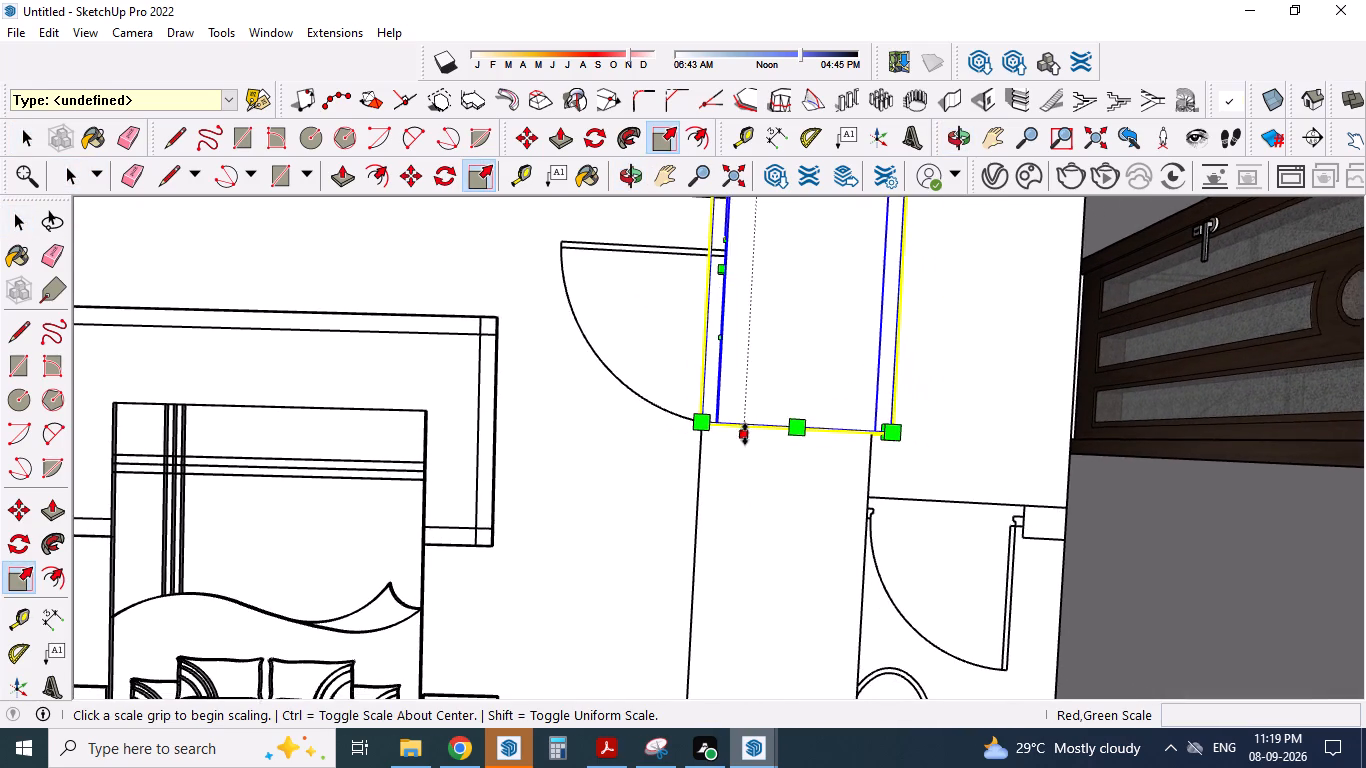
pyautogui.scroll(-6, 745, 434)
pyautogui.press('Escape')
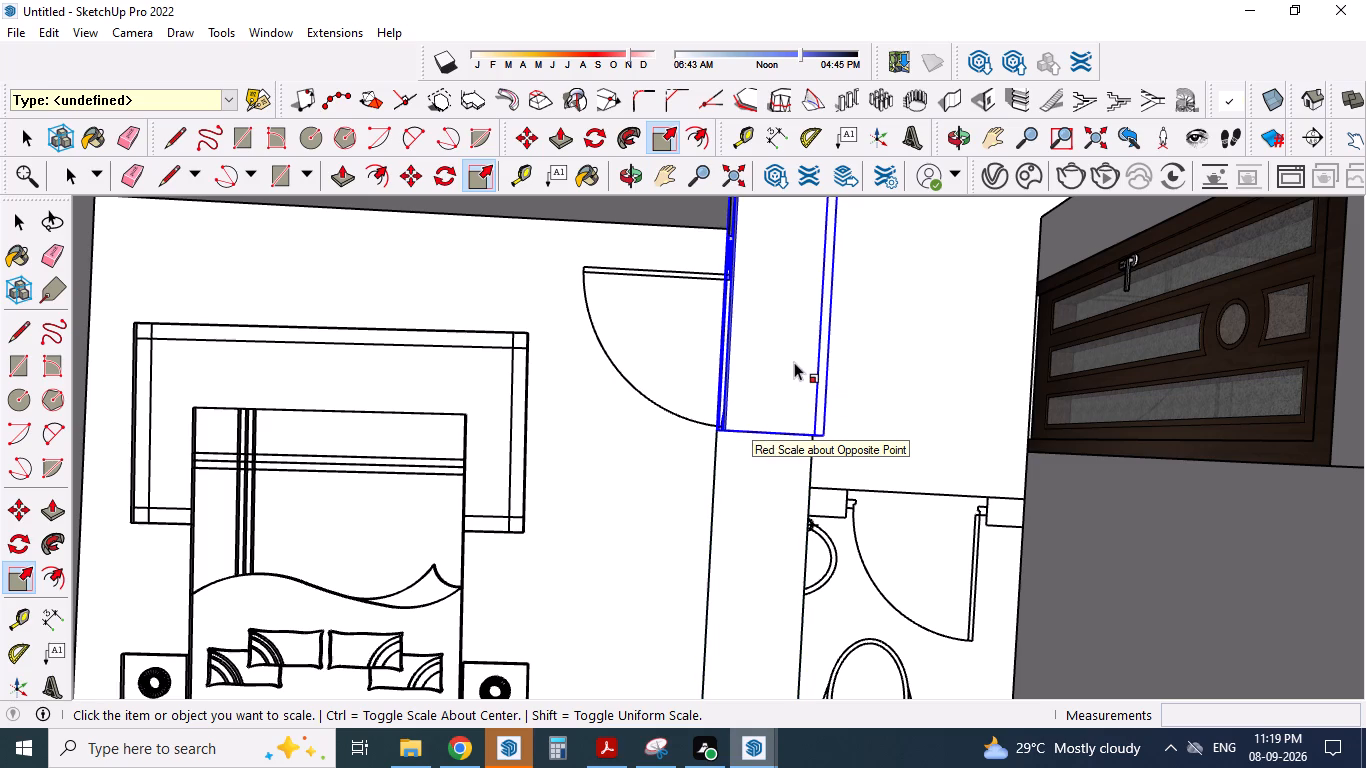
# Select the door section and scale it along the green axis from its passage-side face by 1.00.
pyautogui.press('space')
pyautogui.click(796, 342)
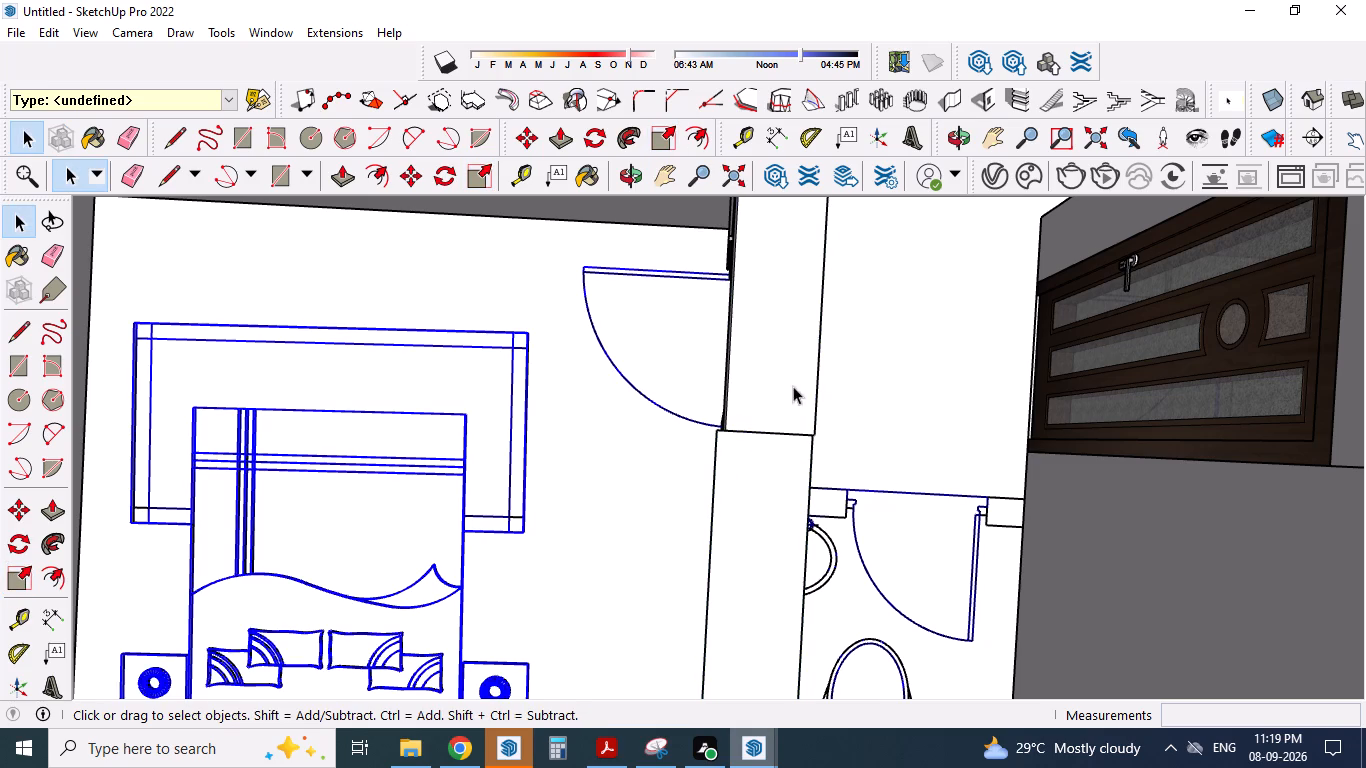
pyautogui.moveTo(784, 387); pyautogui.dragTo(660, 454, button='middle')
pyautogui.scroll(-8, 655, 445)
pyautogui.scroll(4, 718, 323)
pyautogui.scroll(-1, 678, 353)
pyautogui.press('s')
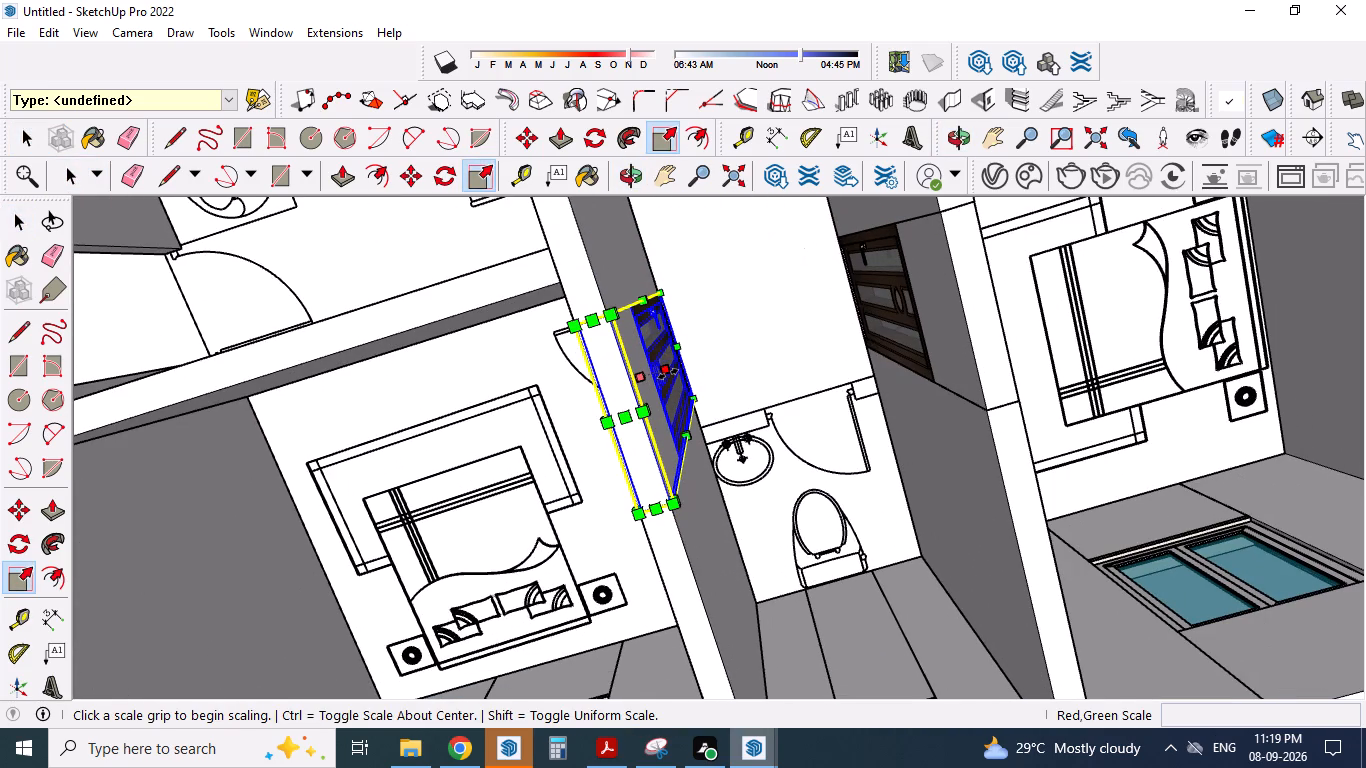
pyautogui.click(668, 374)
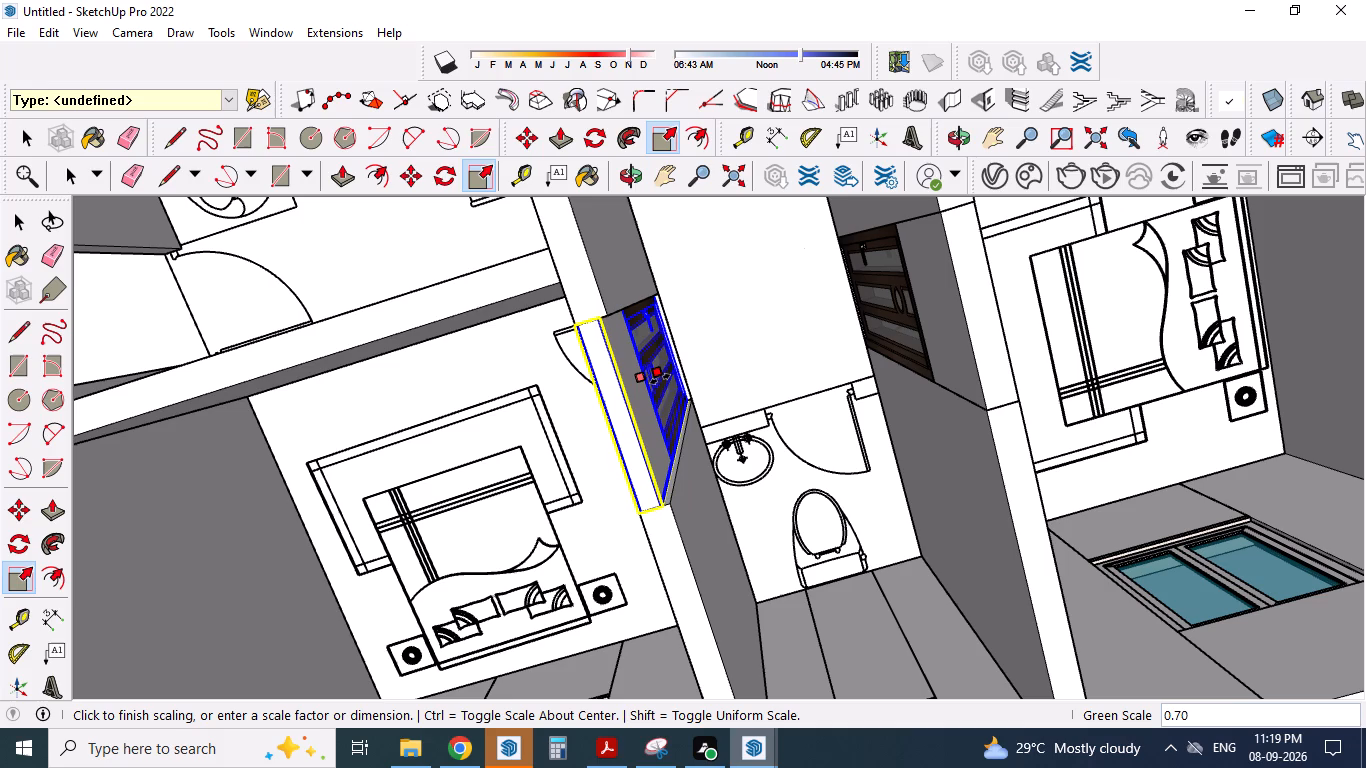
pyautogui.scroll(4, 661, 379)
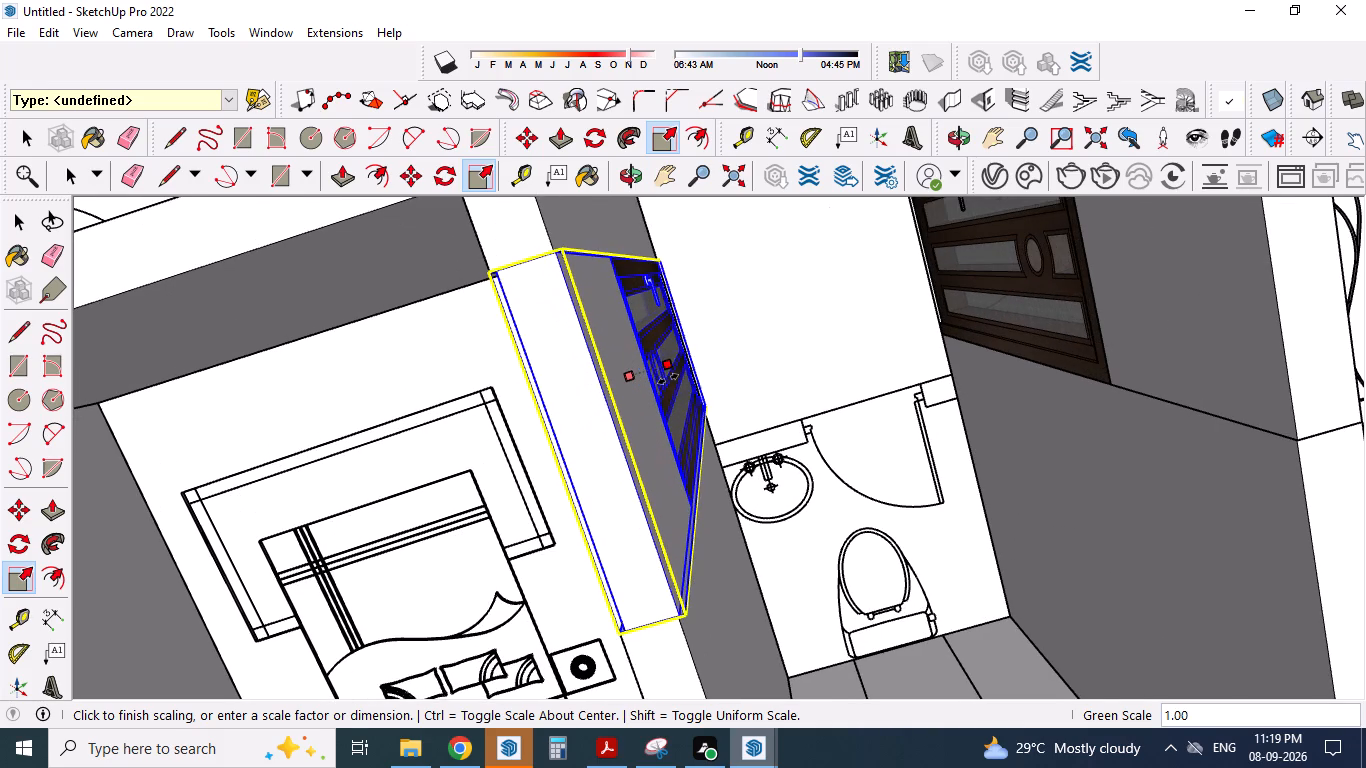
pyautogui.click(668, 379)
# Scale the door section uniformly from its top corner on the passage side by 1.00.
pyautogui.moveTo(566, 291); pyautogui.dragTo(571, 329, button='middle')
pyautogui.scroll(1, 558, 234)
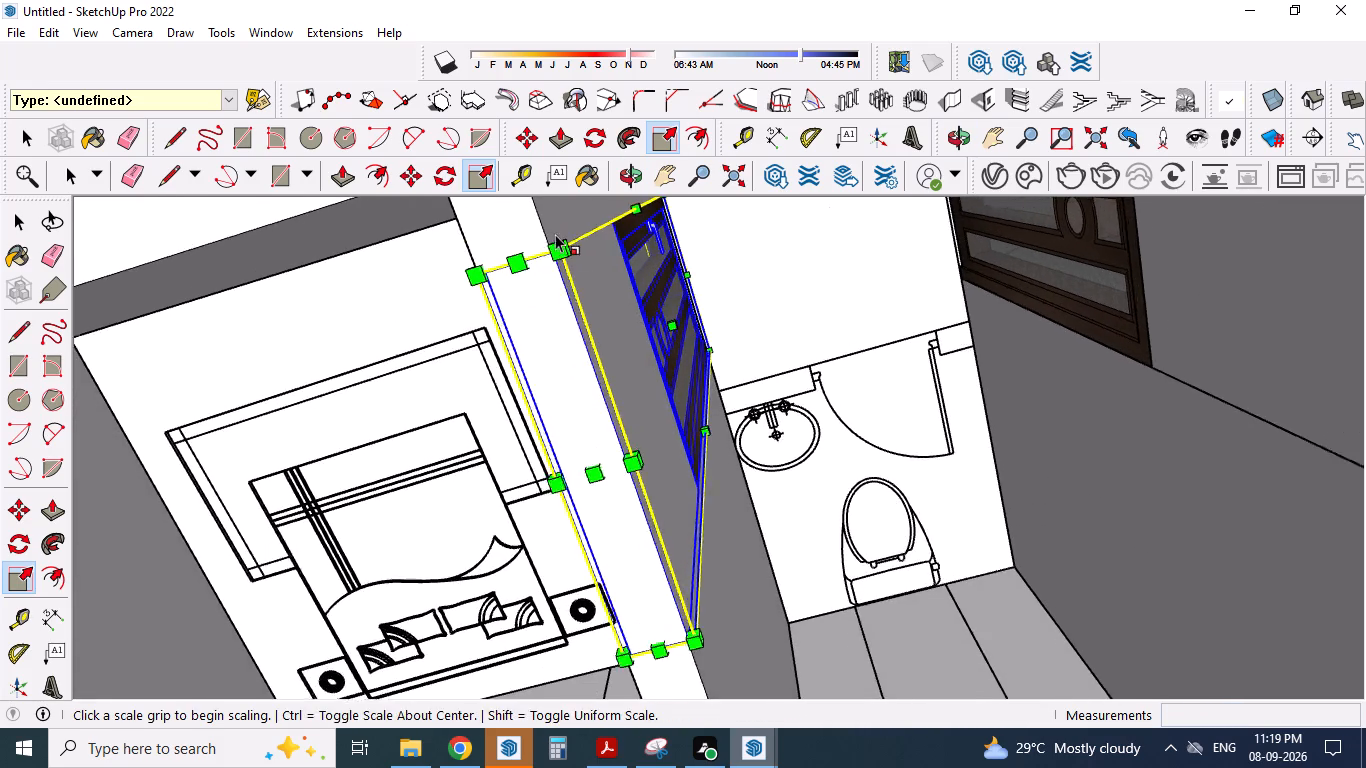
pyautogui.scroll(9, 555, 234)
pyautogui.moveTo(570, 262); pyautogui.dragTo(558, 267)
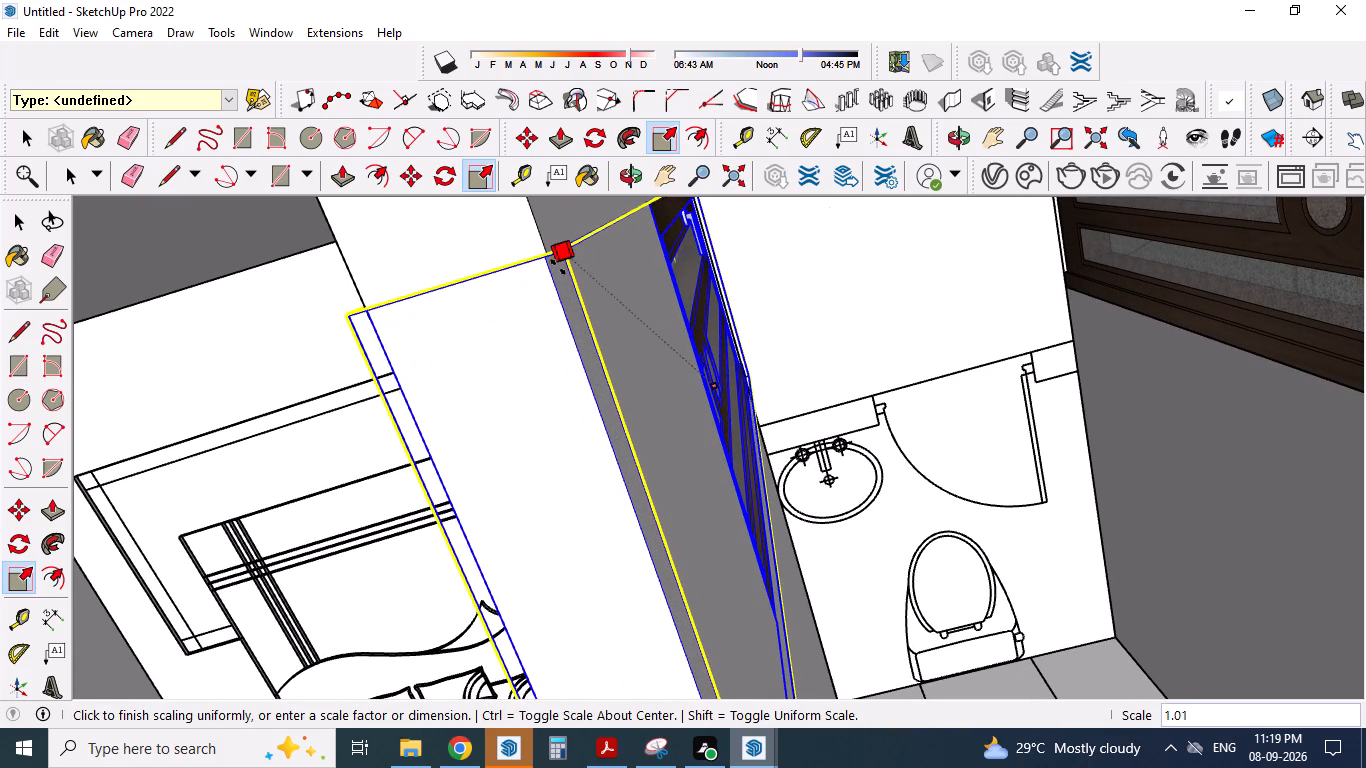
pyautogui.moveTo(558, 267); pyautogui.dragTo(569, 276)
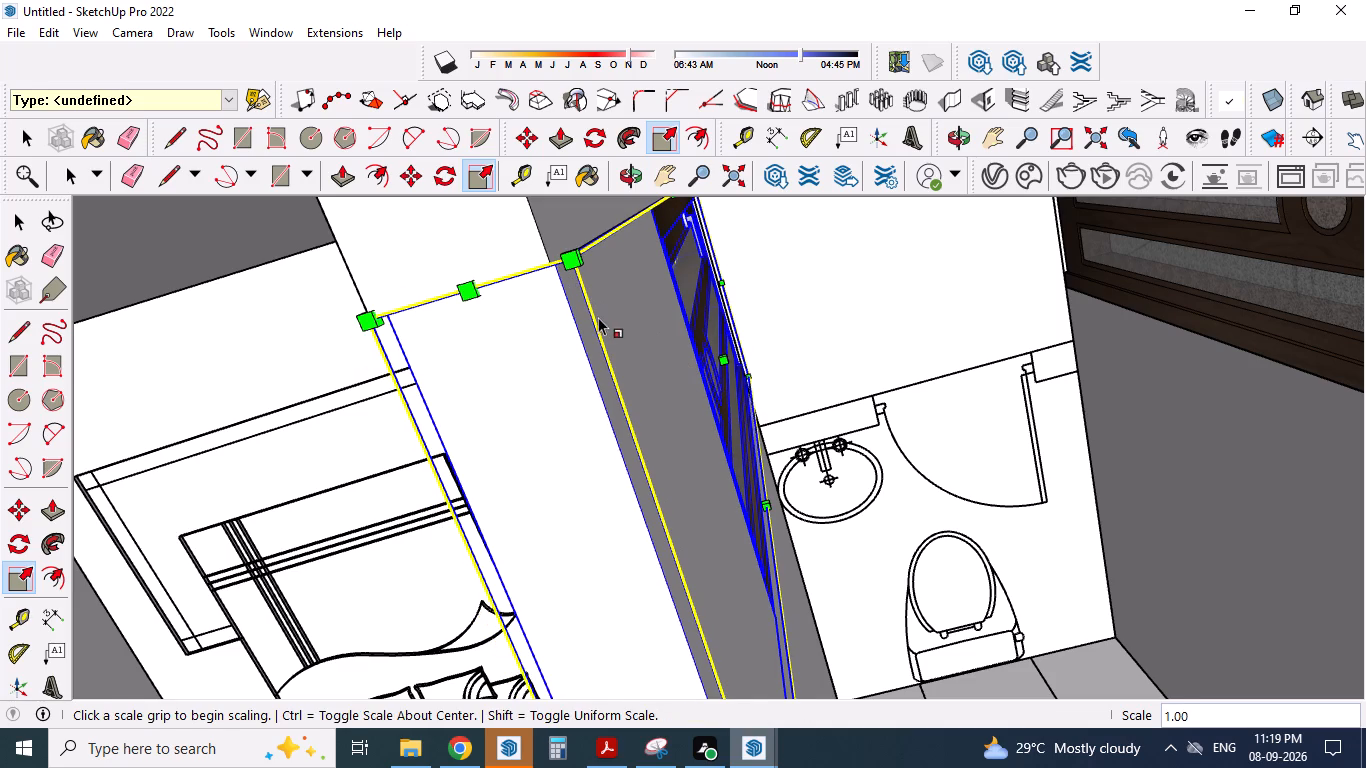
pyautogui.press('space')
# Delete the scaled door section from the middle bedroom's opening onto the passage.
pyautogui.scroll(-3, 610, 342)
pyautogui.moveTo(609, 518); pyautogui.dragTo(551, 373, button='middle')
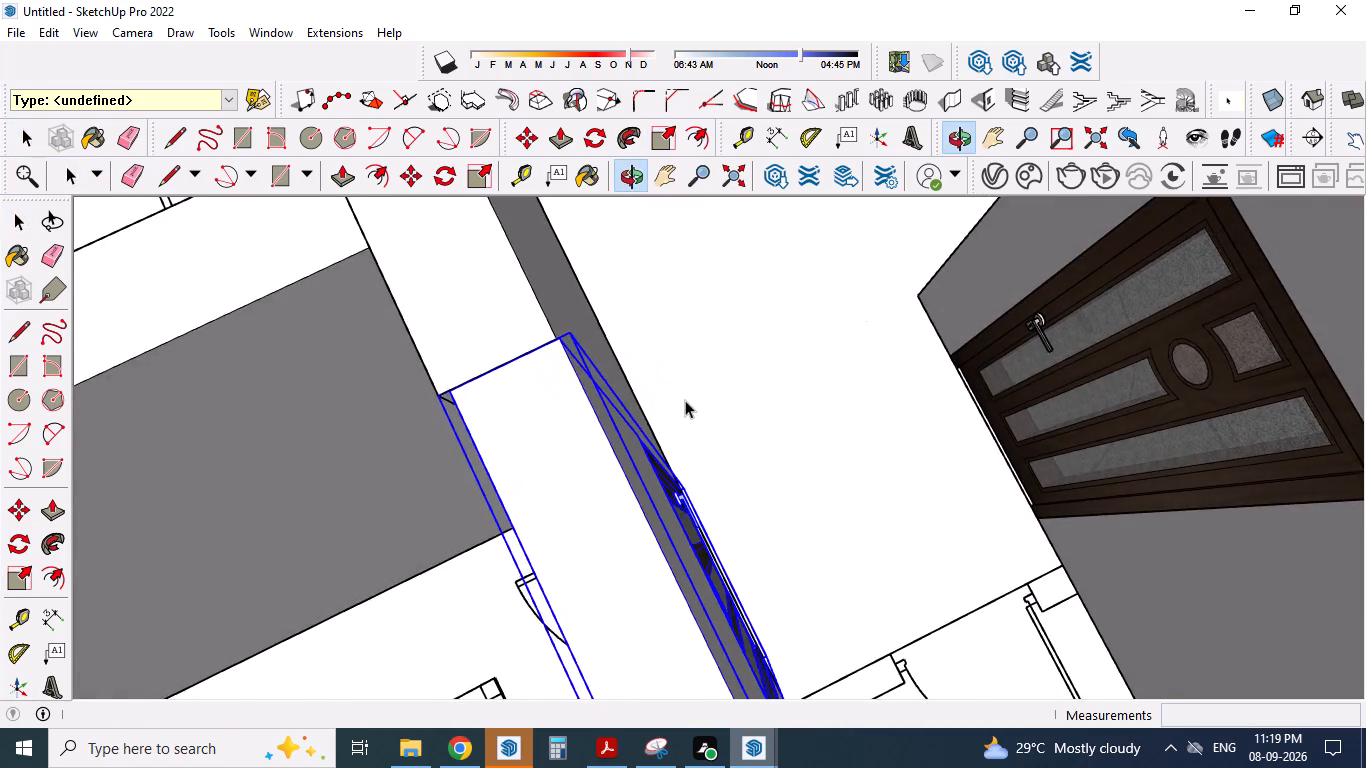
pyautogui.scroll(-10, 685, 400)
pyautogui.click(694, 454)
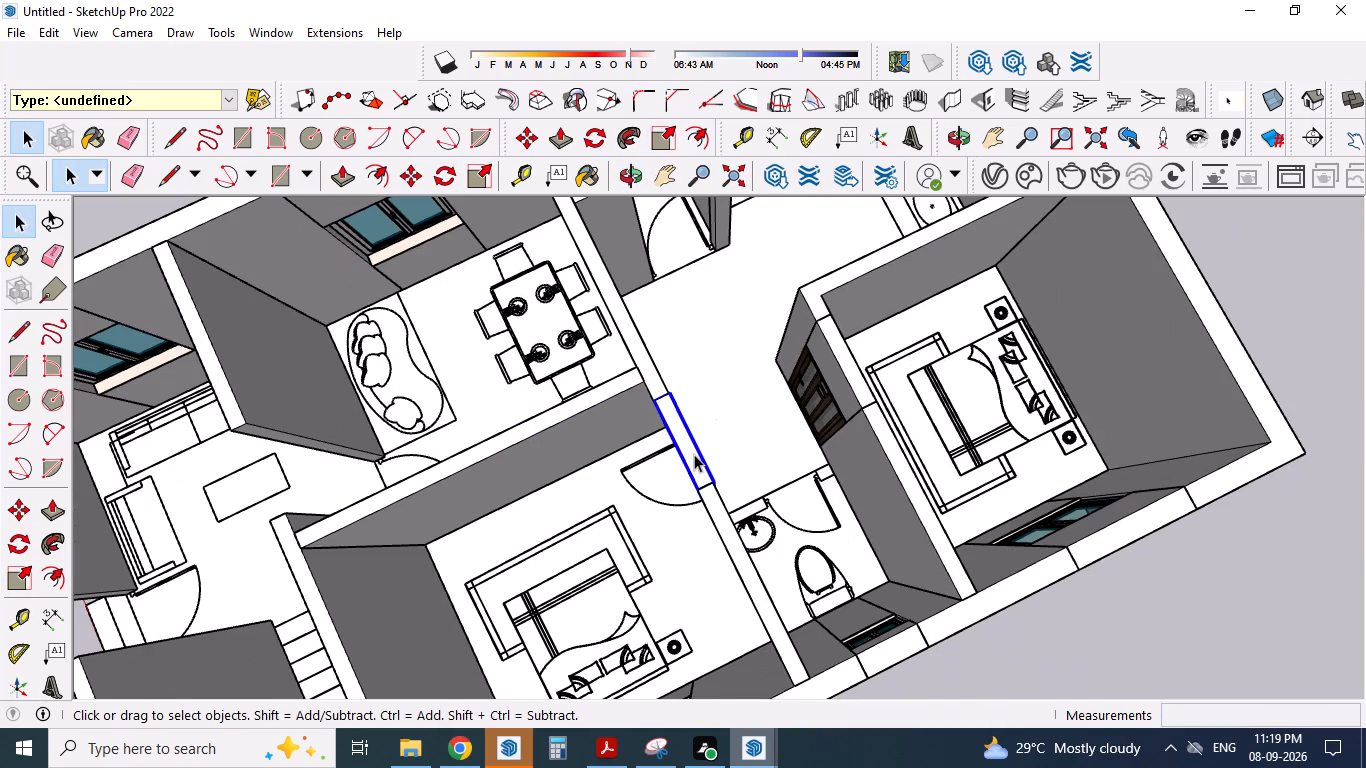
pyautogui.press('Delete')
# Copy the rear bedroom's door section and place the copy in the middle bedroom's empty opening onto the passage.
pyautogui.click(821, 374)
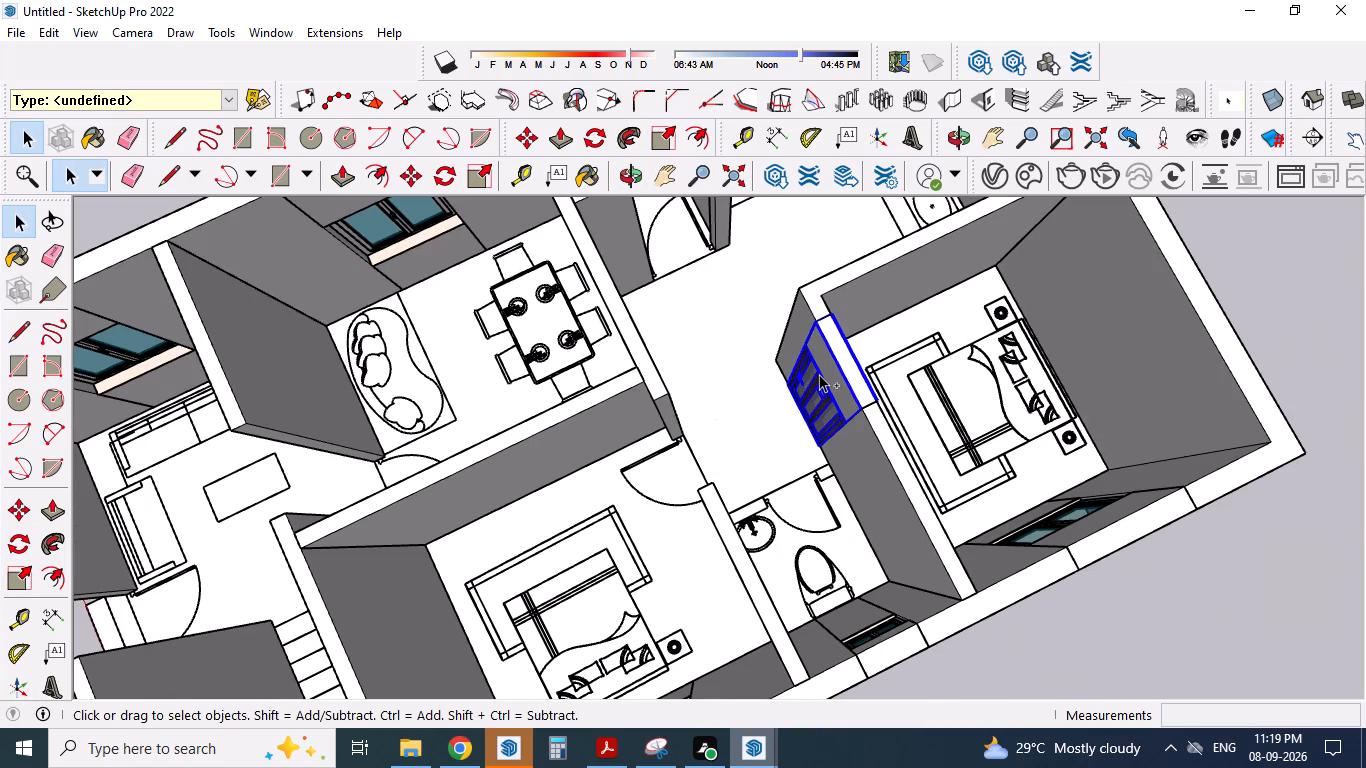
pyautogui.hotkey('ctrl', 'c')
pyautogui.hotkey('ctrl', 'v')
pyautogui.scroll(3, 696, 456)
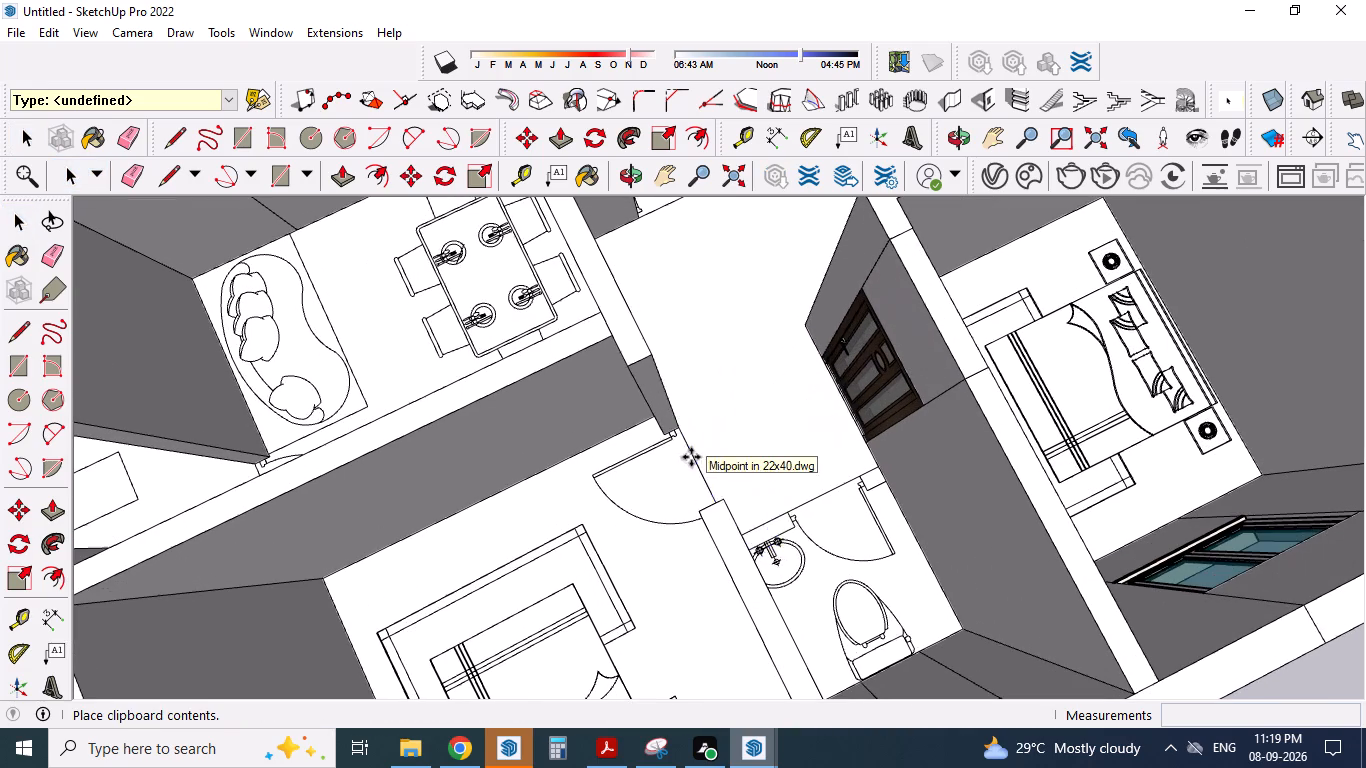
pyautogui.click(662, 443)
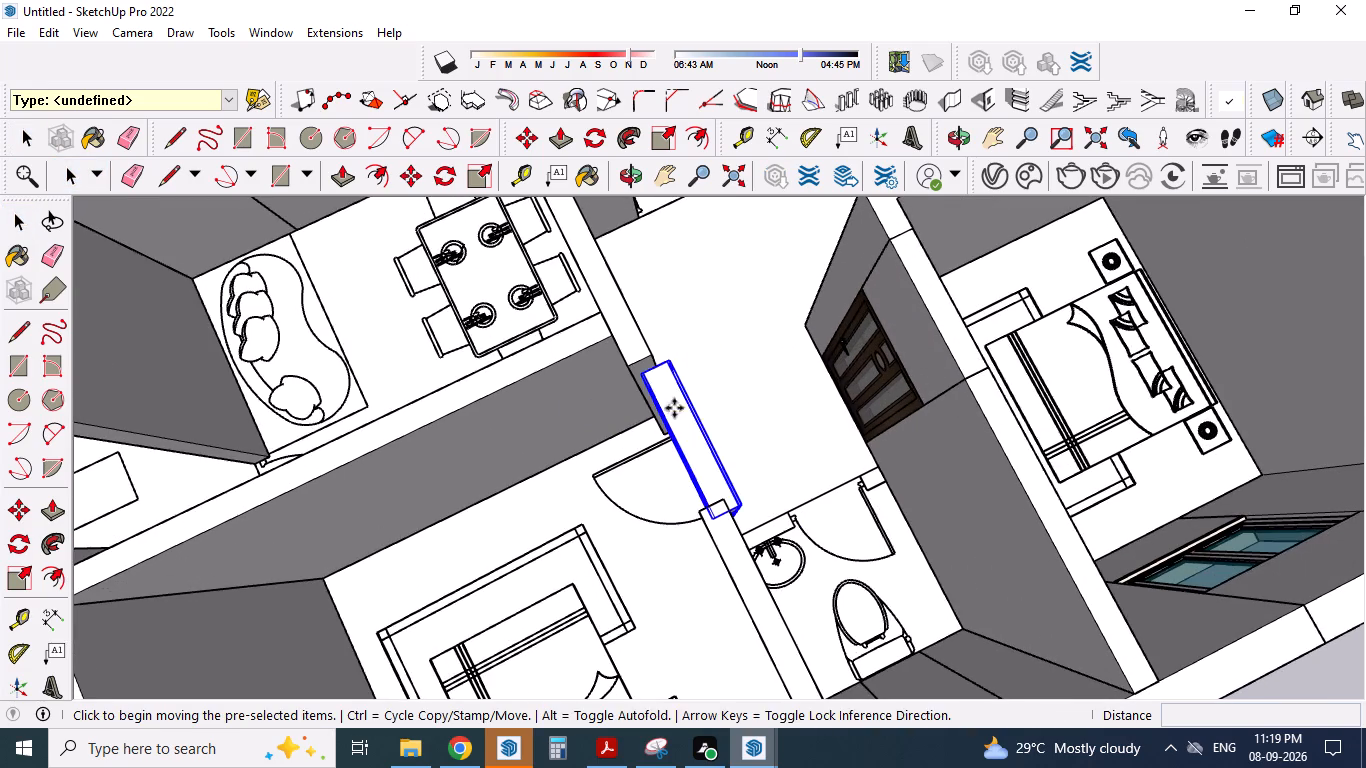
# Move the copied door section so its top corner meets the top corner of the adjoining wall end.
pyautogui.scroll(15, 661, 374)
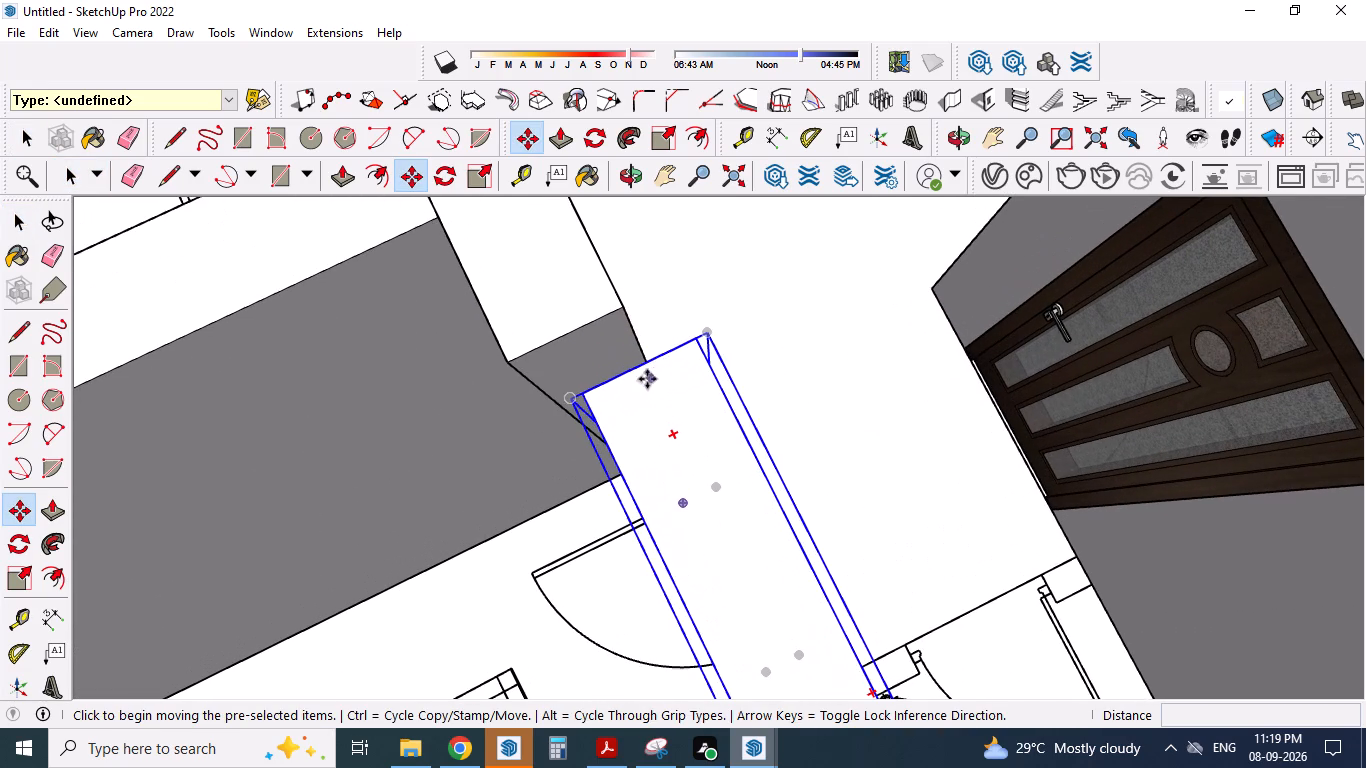
pyautogui.moveTo(590, 394); pyautogui.dragTo(513, 359)
pyautogui.click(513, 359)
pyautogui.press('space')
pyautogui.click(732, 353)
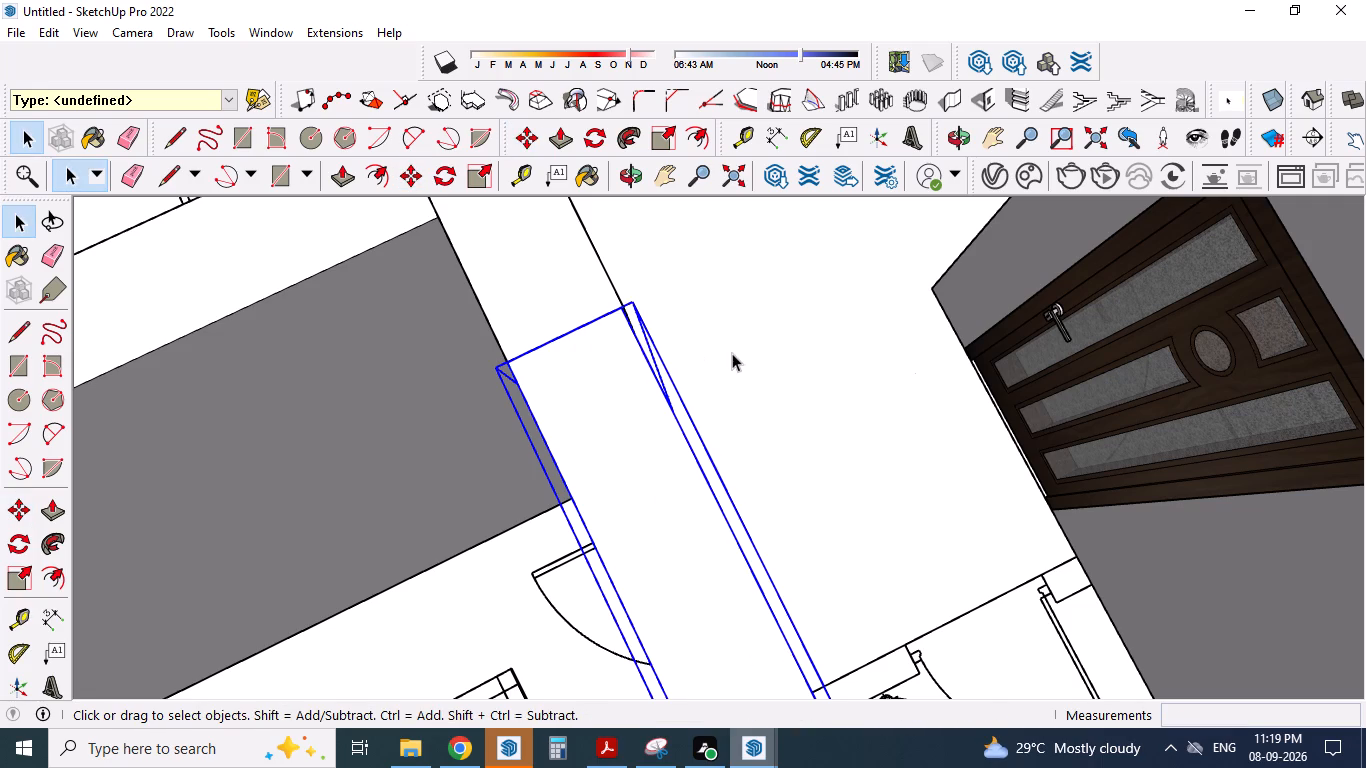
# Place another copy of the door section in the opening between the living room and the dining room, starting at the wall end's base corner.
pyautogui.scroll(-5, 736, 350)
pyautogui.moveTo(689, 416); pyautogui.dragTo(849, 308, button='middle')
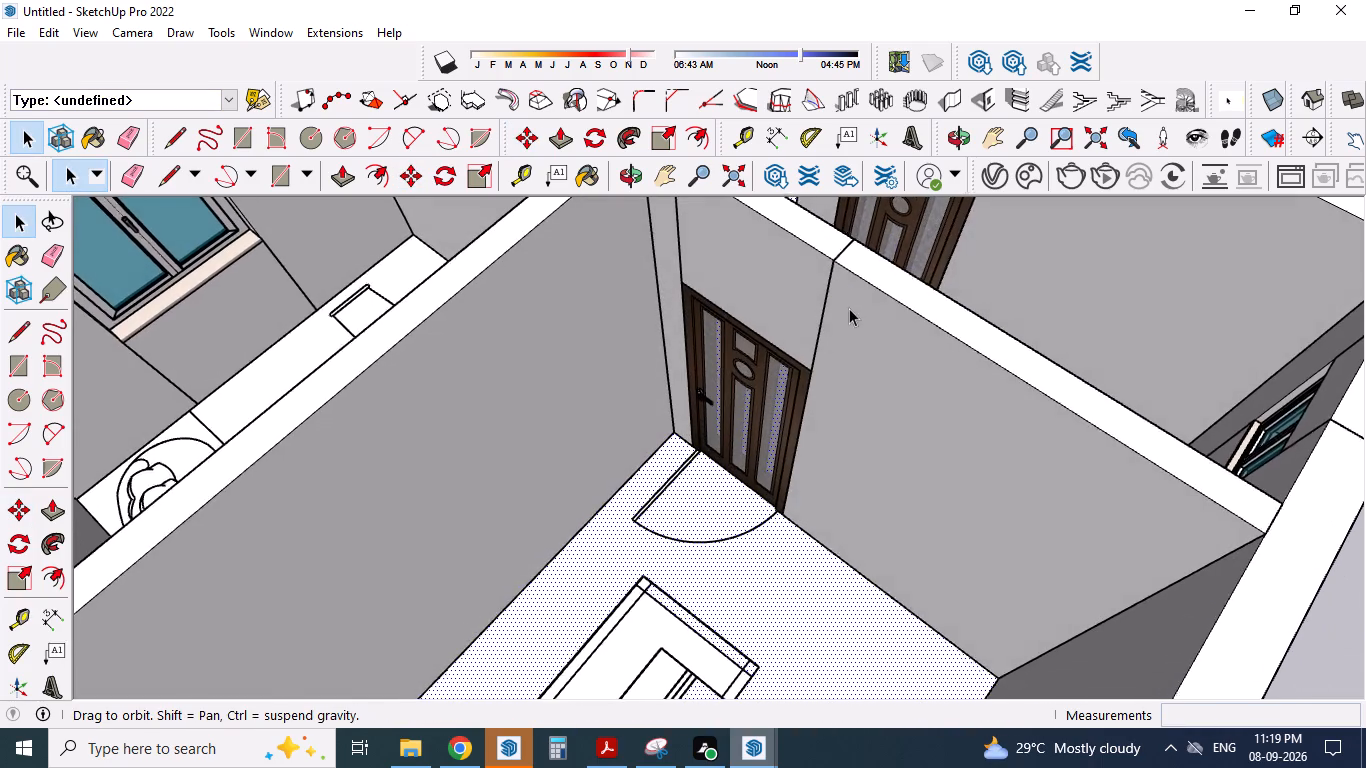
pyautogui.scroll(-4, 826, 383)
pyautogui.moveTo(766, 493); pyautogui.dragTo(982, 393, button='middle')
pyautogui.scroll(-3, 874, 423)
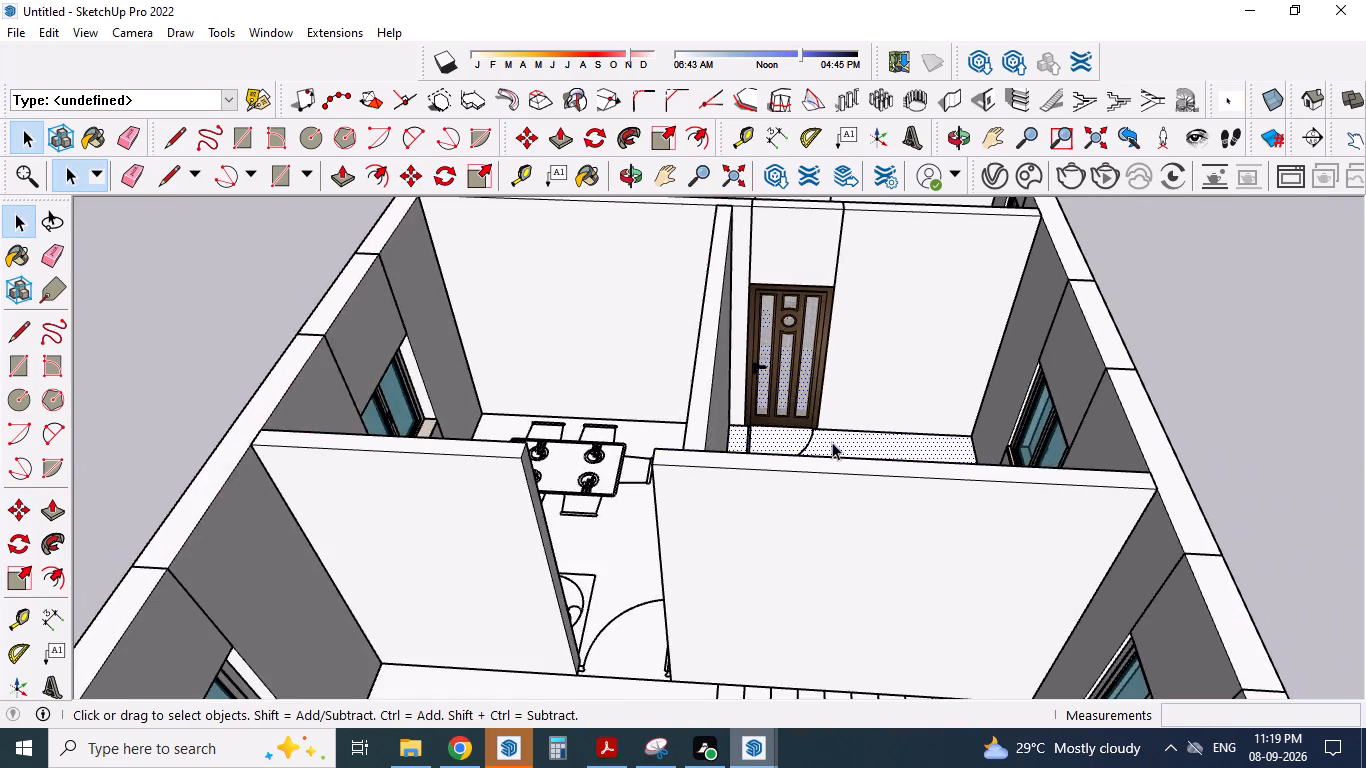
pyautogui.scroll(-2, 832, 442)
pyautogui.moveTo(735, 544); pyautogui.dragTo(870, 623, button='middle')
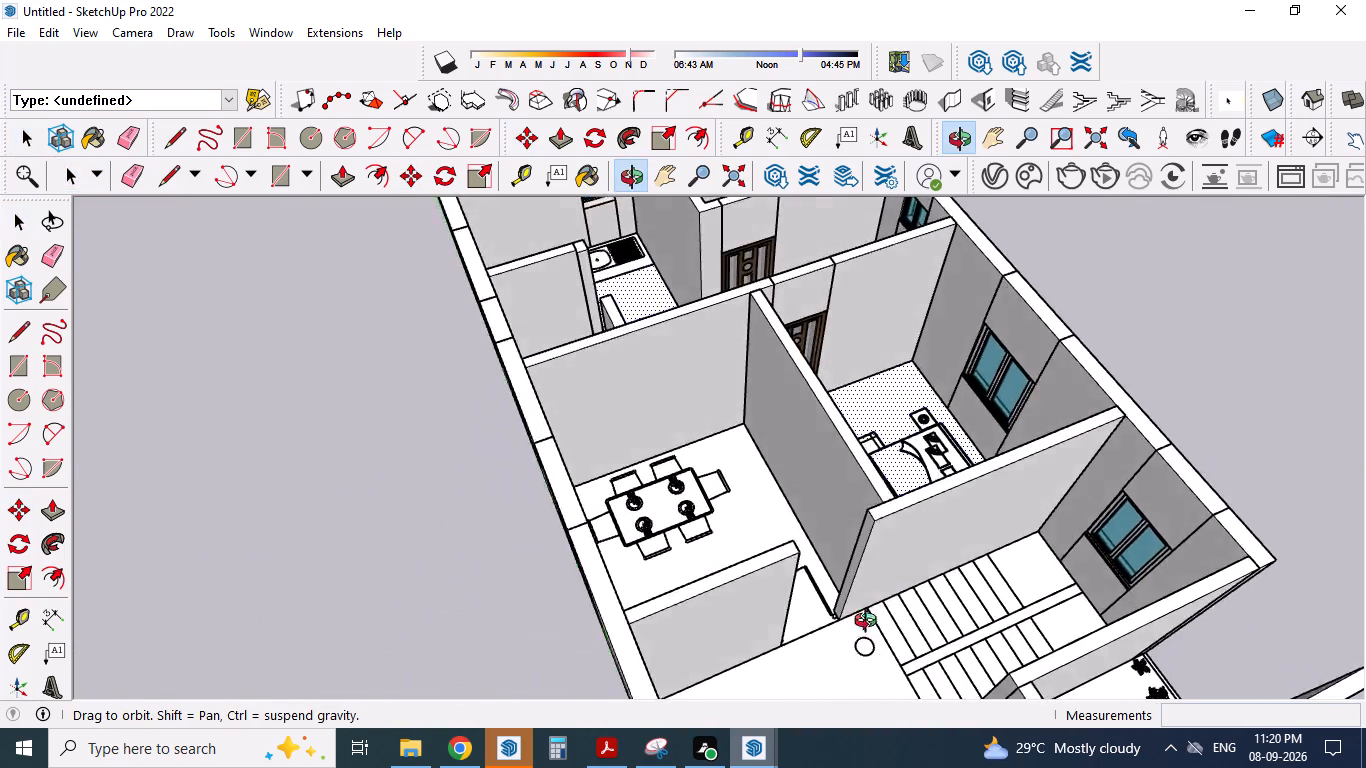
pyautogui.moveTo(870, 623); pyautogui.dragTo(758, 594, button='middle')
pyautogui.hotkey('ctrl', 'v')
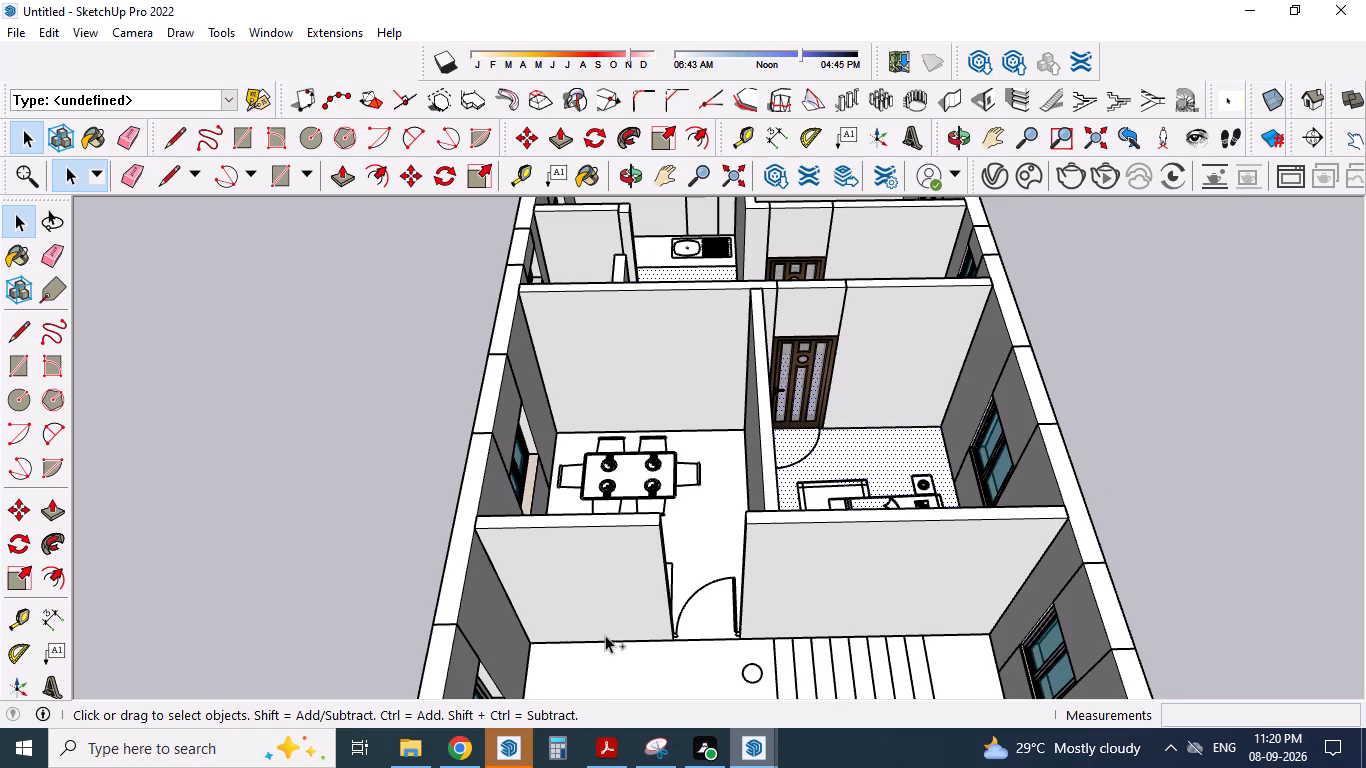
pyautogui.scroll(4, 677, 636)
pyautogui.click(669, 633)
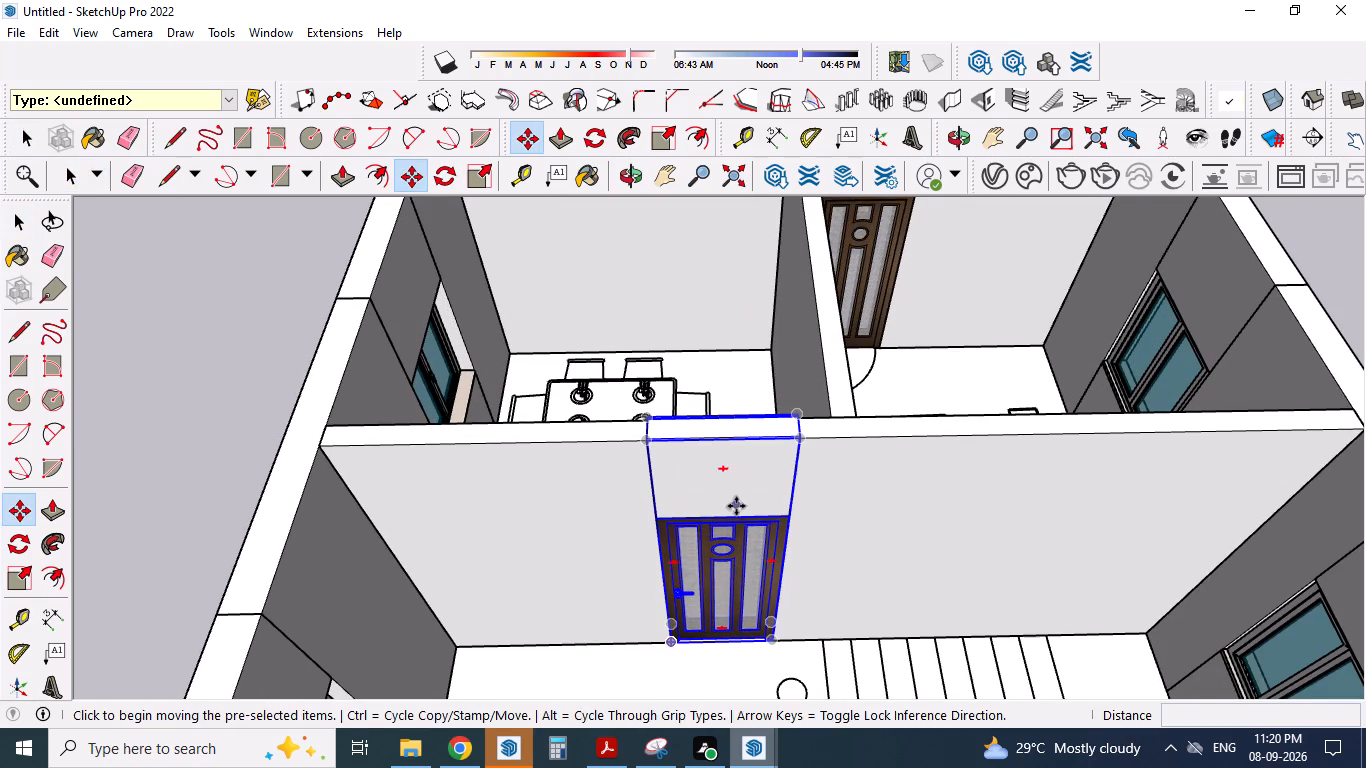
pyautogui.middleClick(736, 506)
pyautogui.moveTo(736, 506); pyautogui.dragTo(734, 565, button='middle')
pyautogui.press('space')
pyautogui.scroll(3, 698, 364)
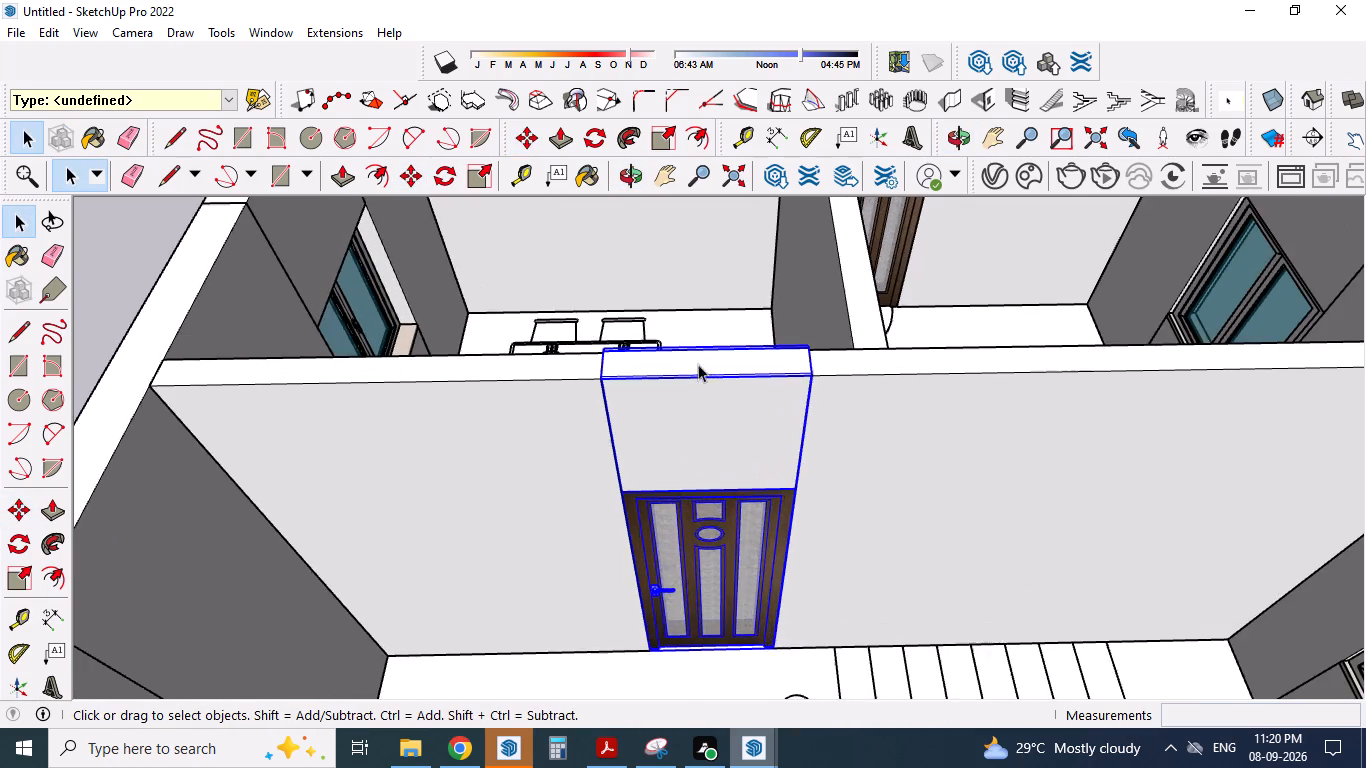
pyautogui.moveTo(695, 379); pyautogui.dragTo(696, 482, button='middle')
pyautogui.scroll(4, 631, 585)
pyautogui.scroll(-4, 677, 495)
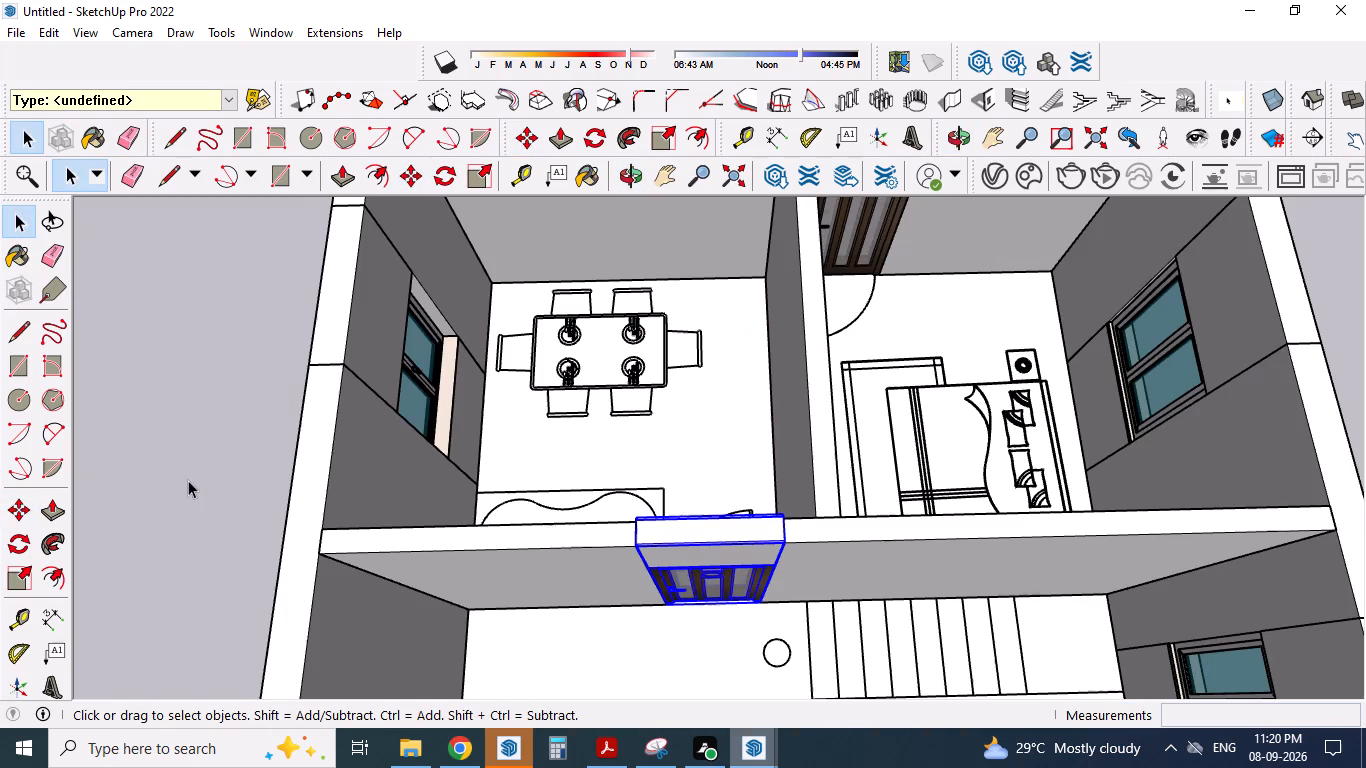
pyautogui.click(176, 475)
# Move the living–dining door section about 9/16" across the wall thickness, aligning its top corner with the adjoining wall end.
pyautogui.scroll(4, 583, 540)
pyautogui.moveTo(725, 565); pyautogui.dragTo(725, 620, button='middle')
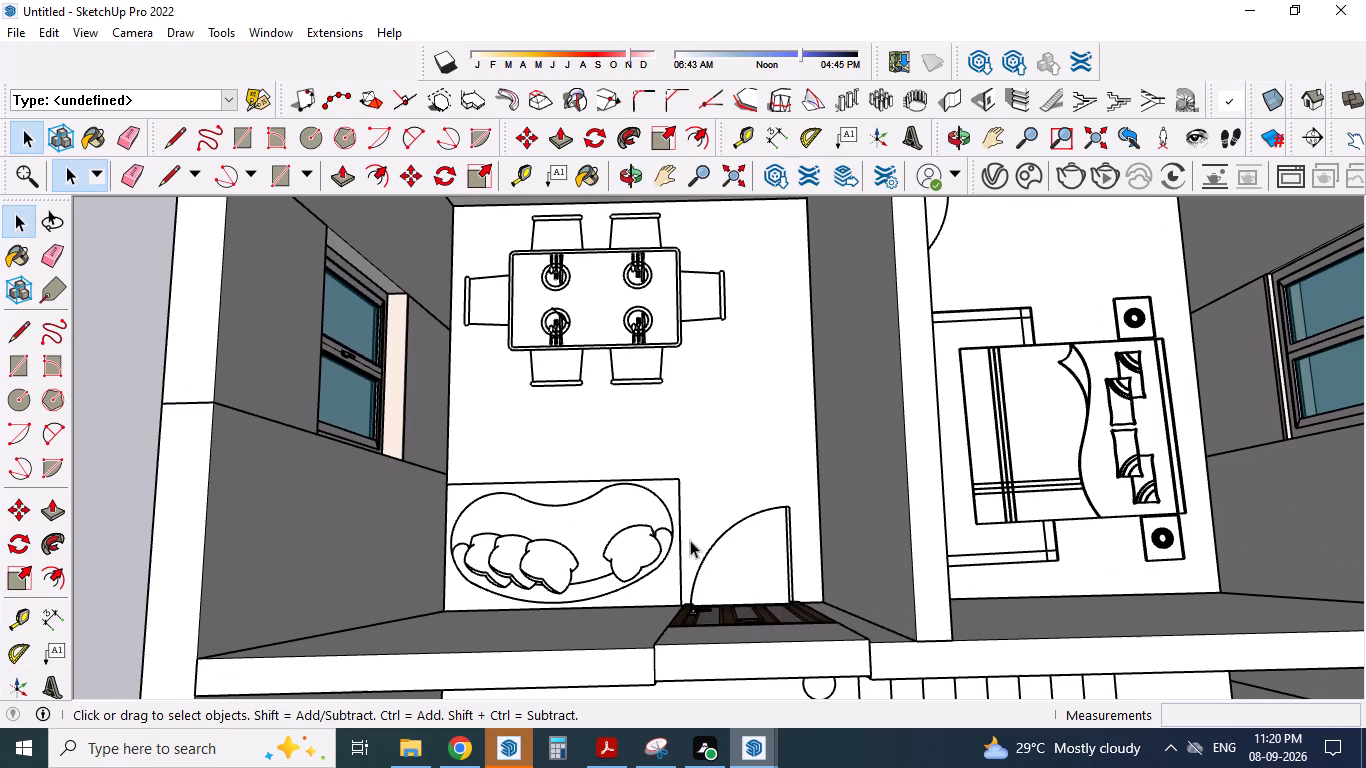
pyautogui.click(756, 625)
pyautogui.press('m')
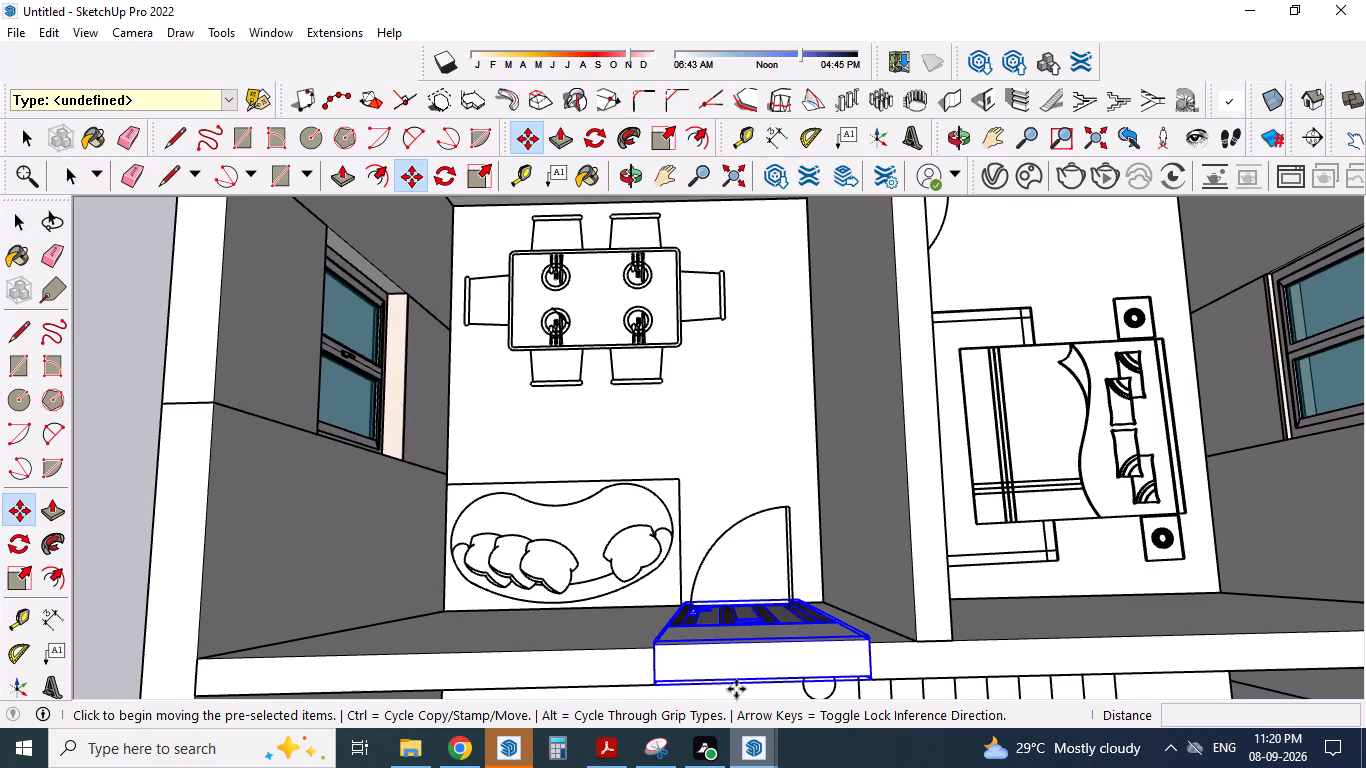
pyautogui.scroll(8, 686, 679)
pyautogui.moveTo(654, 687); pyautogui.dragTo(657, 594, button='middle')
pyautogui.scroll(-11, 657, 576)
pyautogui.scroll(4, 654, 592)
pyautogui.moveTo(654, 592); pyautogui.dragTo(659, 618, button='middle')
pyautogui.scroll(15, 679, 657)
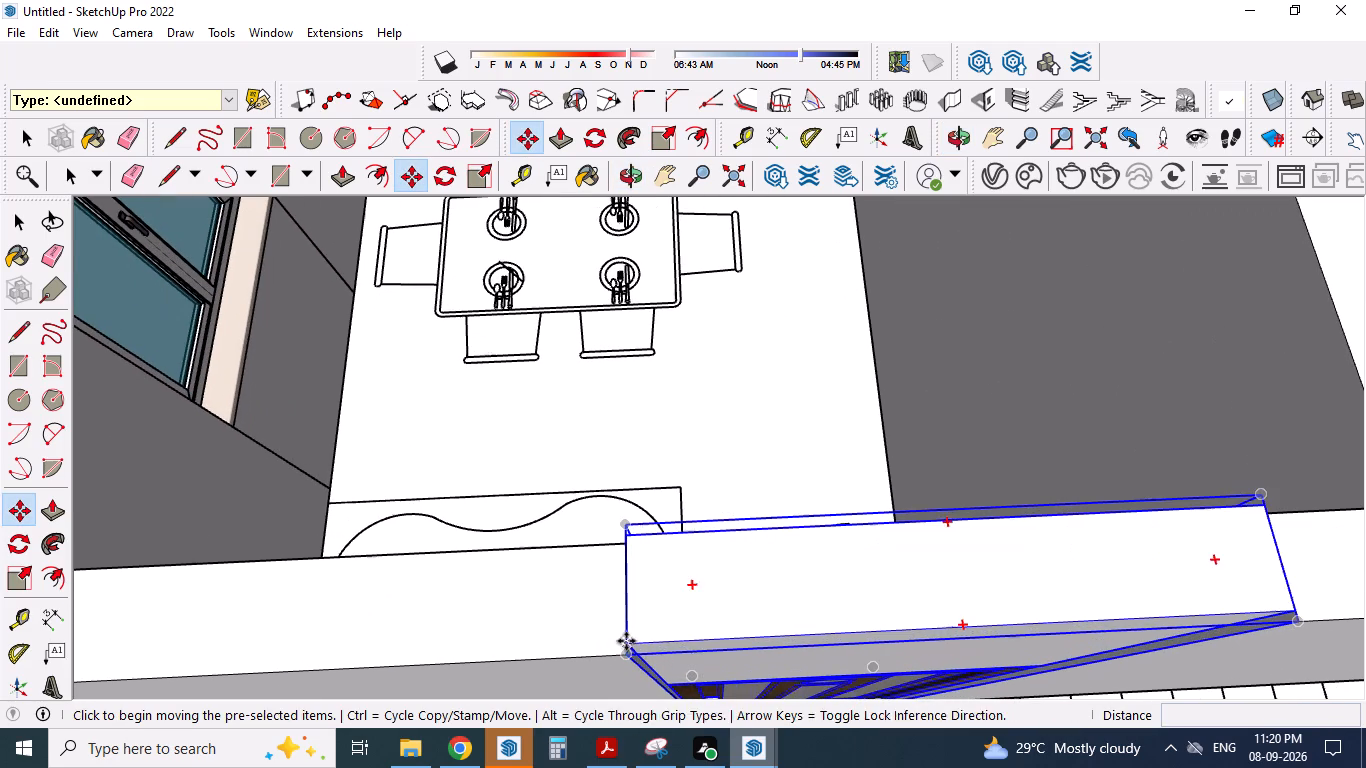
pyautogui.moveTo(627, 644); pyautogui.dragTo(626, 654)
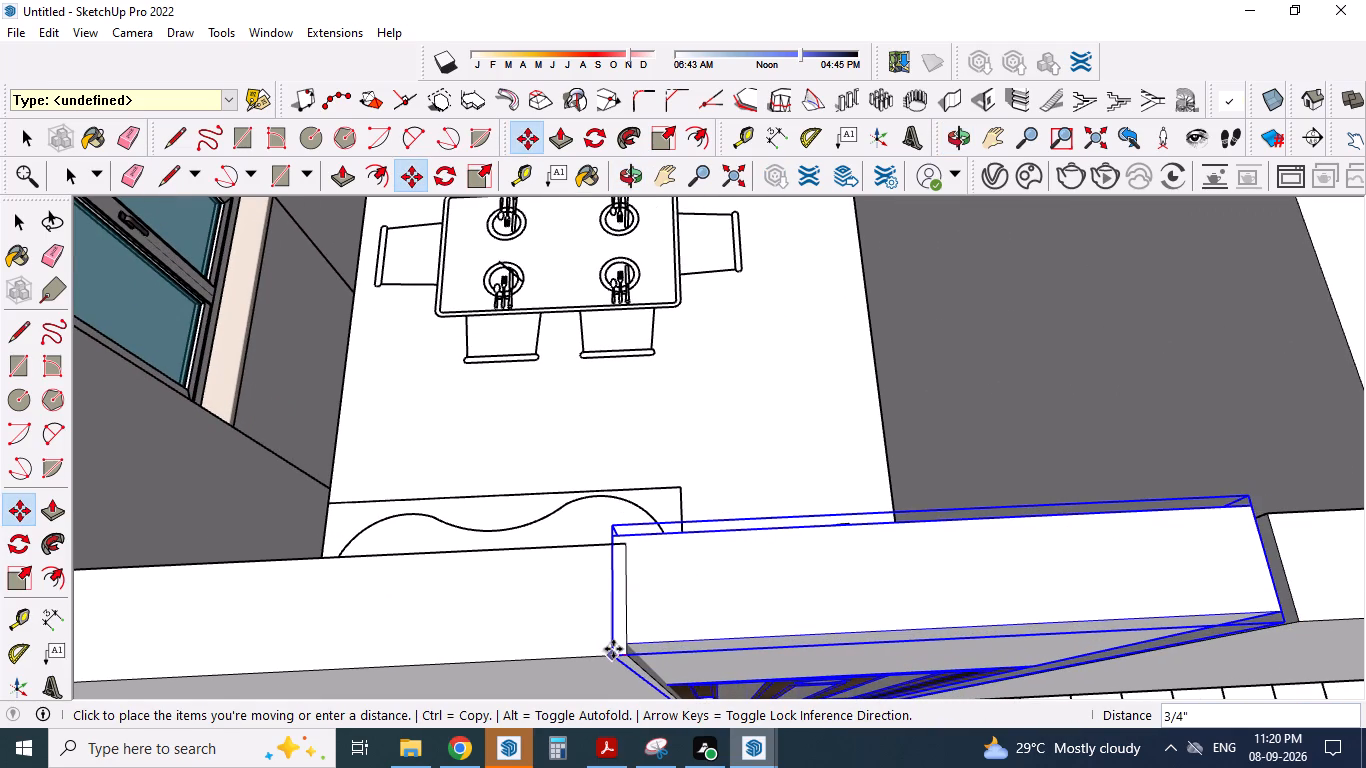
pyautogui.press('space')
pyautogui.scroll(4, 643, 653)
pyautogui.press('m')
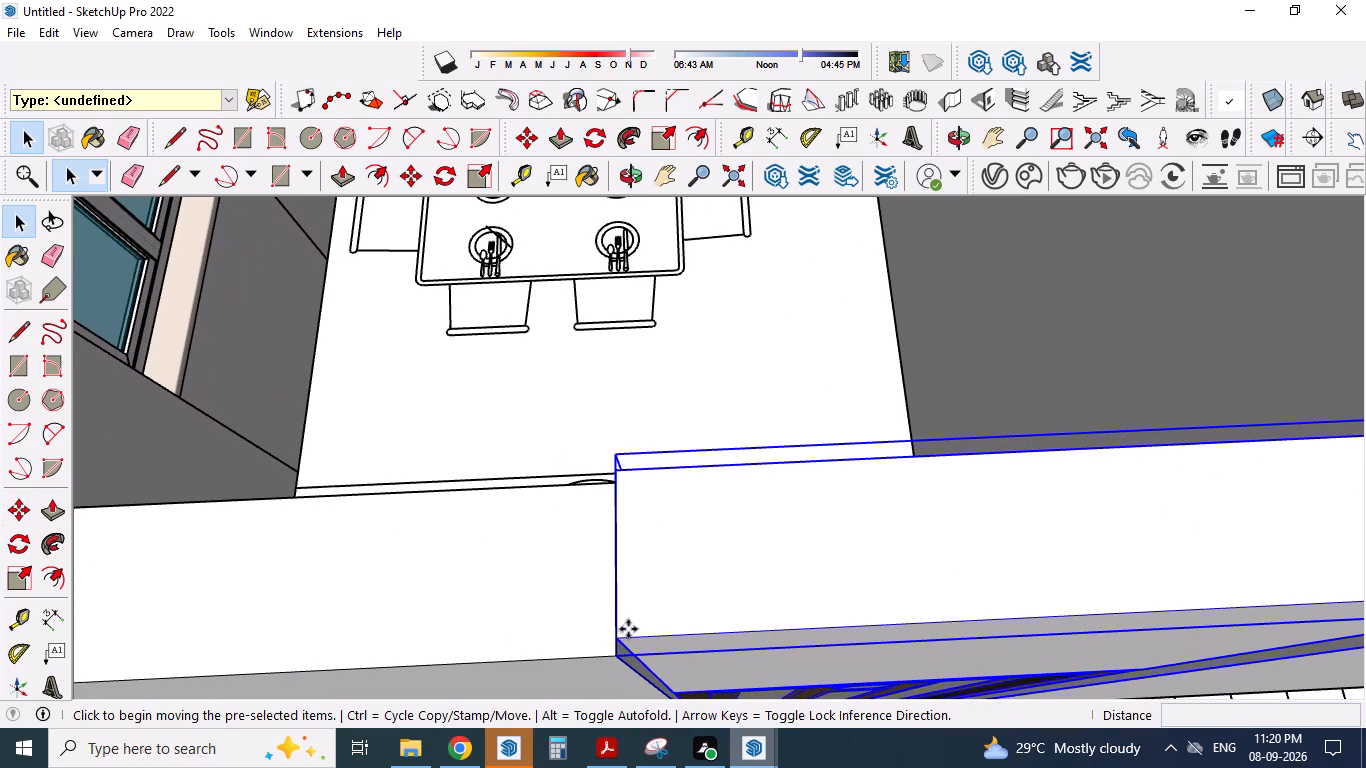
pyautogui.moveTo(615, 635); pyautogui.dragTo(615, 649)
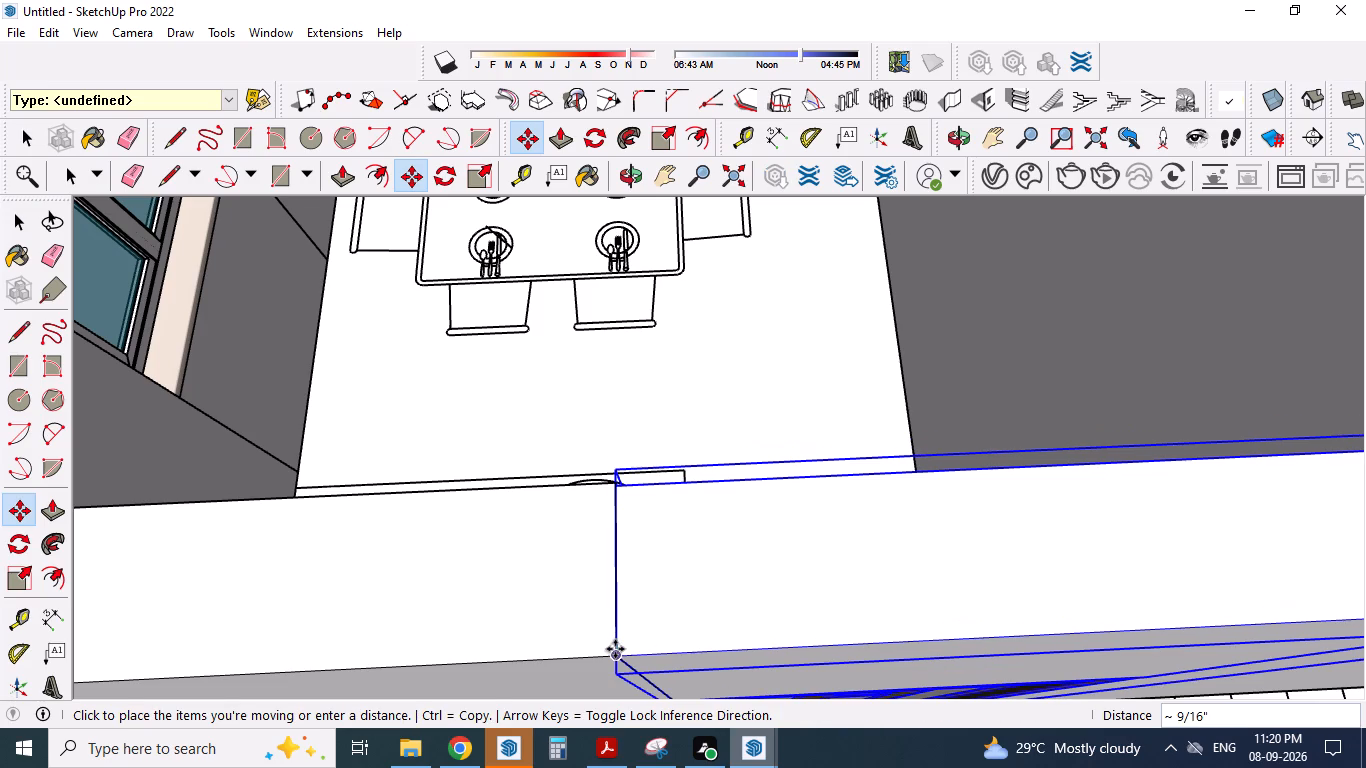
pyautogui.click(615, 649)
pyautogui.press('space')
pyautogui.scroll(-3, 671, 590)
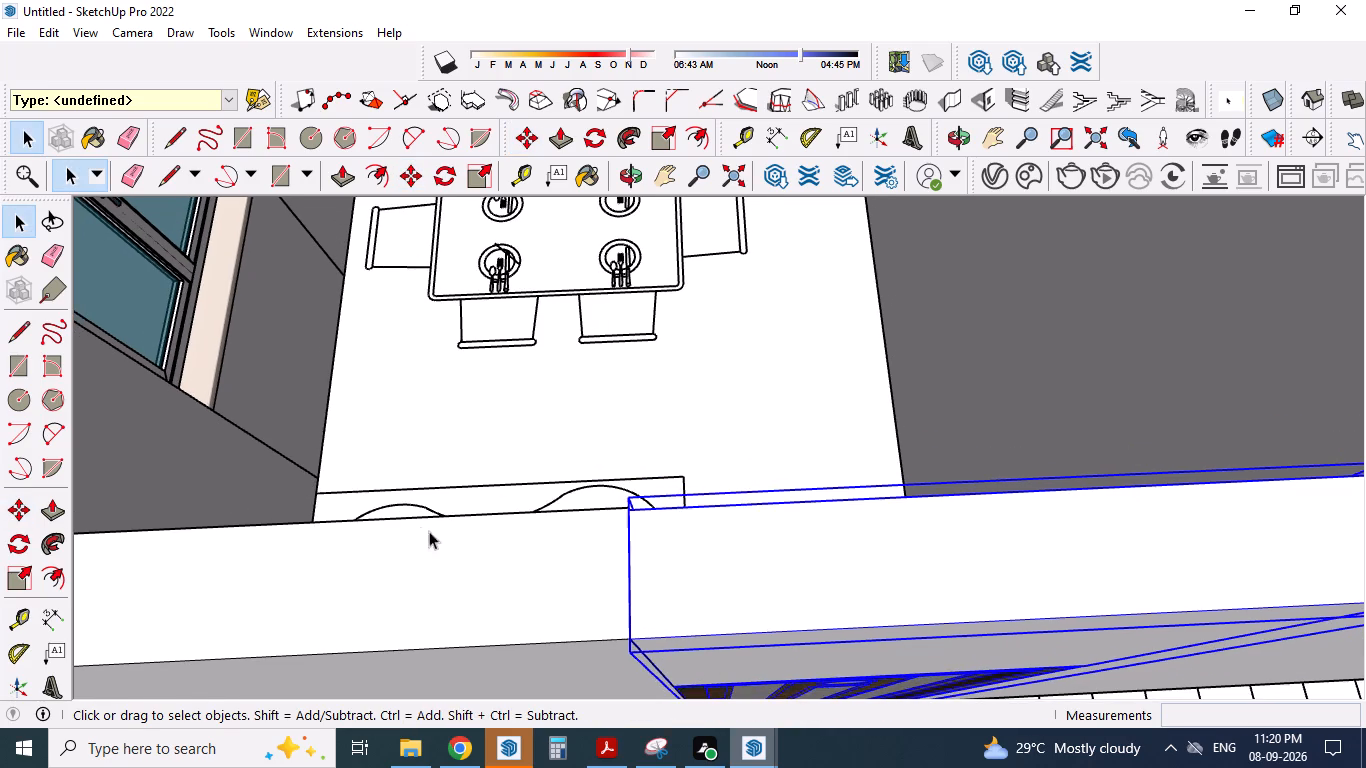
pyautogui.scroll(-7, 680, 481)
pyautogui.click(193, 439)
# Examine from above how the door sections sit in the living–dining and bedroom walls and which openings are still empty.
pyautogui.scroll(3, 747, 518)
pyautogui.moveTo(747, 518); pyautogui.dragTo(709, 619, button='middle')
pyautogui.scroll(-4, 649, 455)
pyautogui.scroll(1, 635, 666)
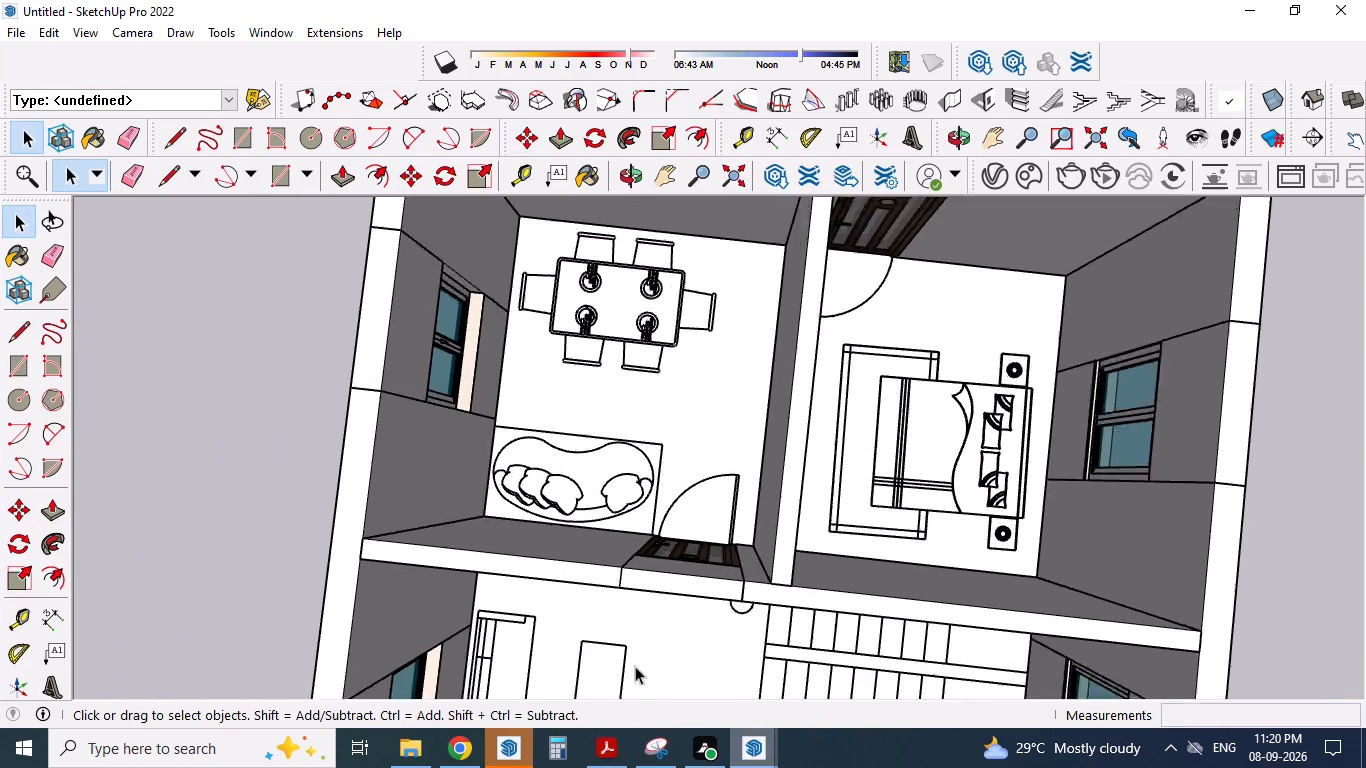
pyautogui.scroll(3, 635, 666)
pyautogui.moveTo(667, 553); pyautogui.dragTo(546, 523, button='middle')
pyautogui.scroll(-5, 544, 522)
pyautogui.scroll(1, 541, 522)
pyautogui.scroll(-6, 538, 525)
pyautogui.scroll(1, 528, 544)
pyautogui.scroll(4, 778, 358)
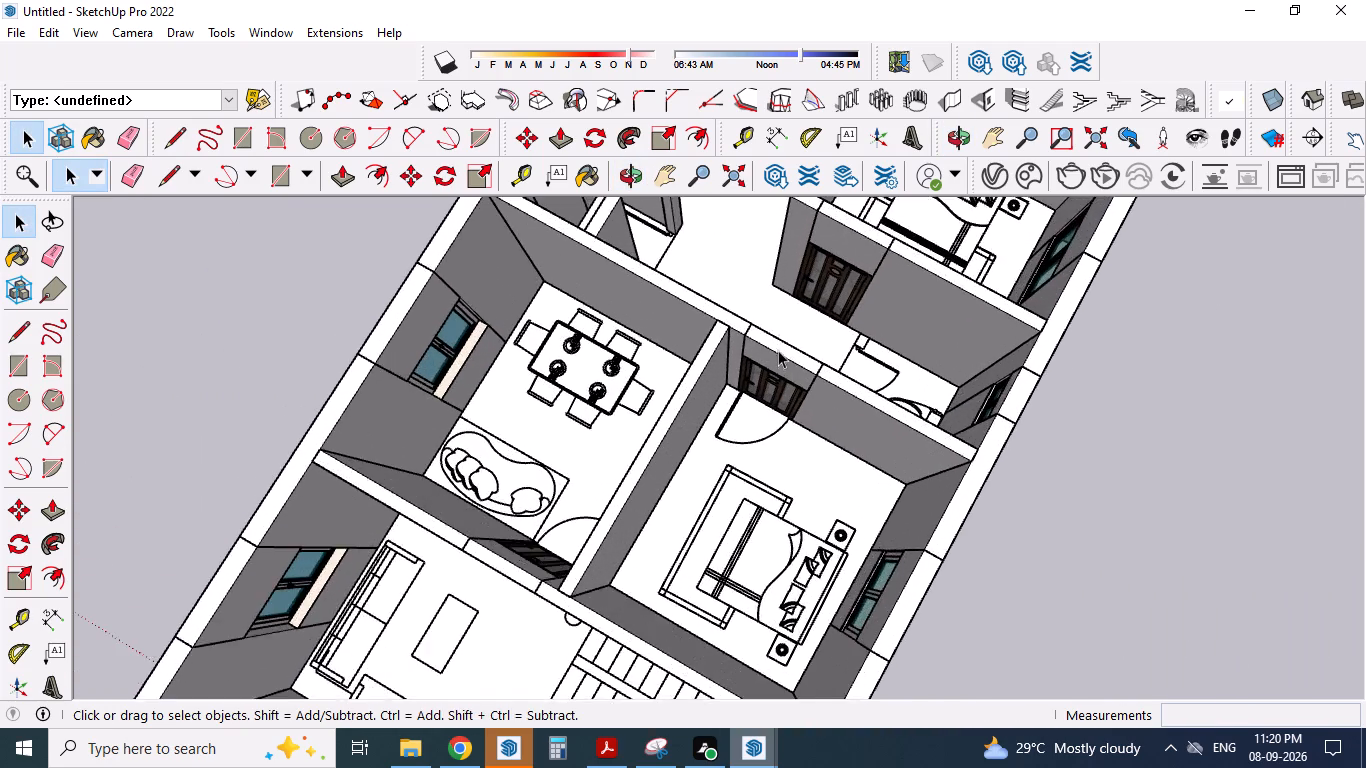
pyautogui.scroll(3, 778, 350)
pyautogui.scroll(-11, 737, 449)
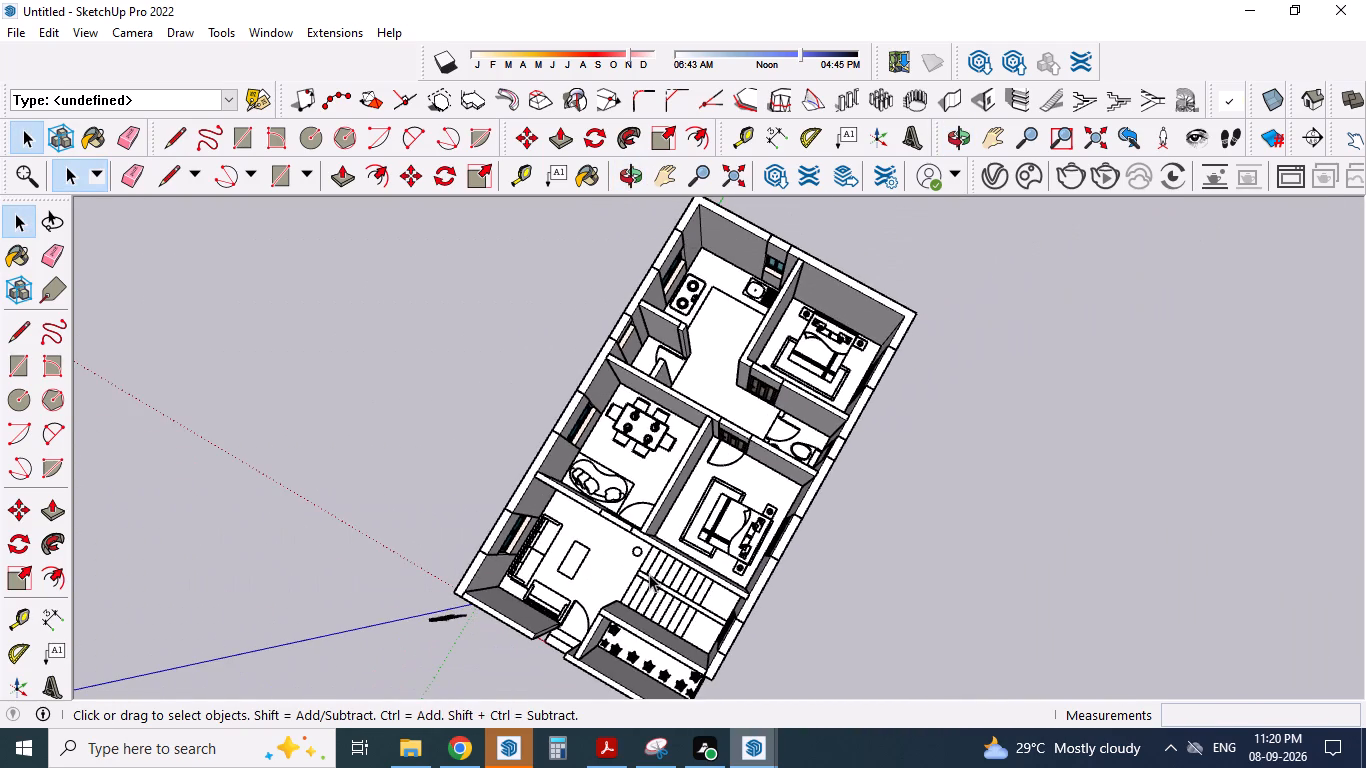
# Copy the living–dining door section and place the copy in the main entrance opening of the front wall, above the entry steps.
pyautogui.moveTo(632, 582); pyautogui.dragTo(774, 474, button='middle')
pyautogui.scroll(3, 675, 573)
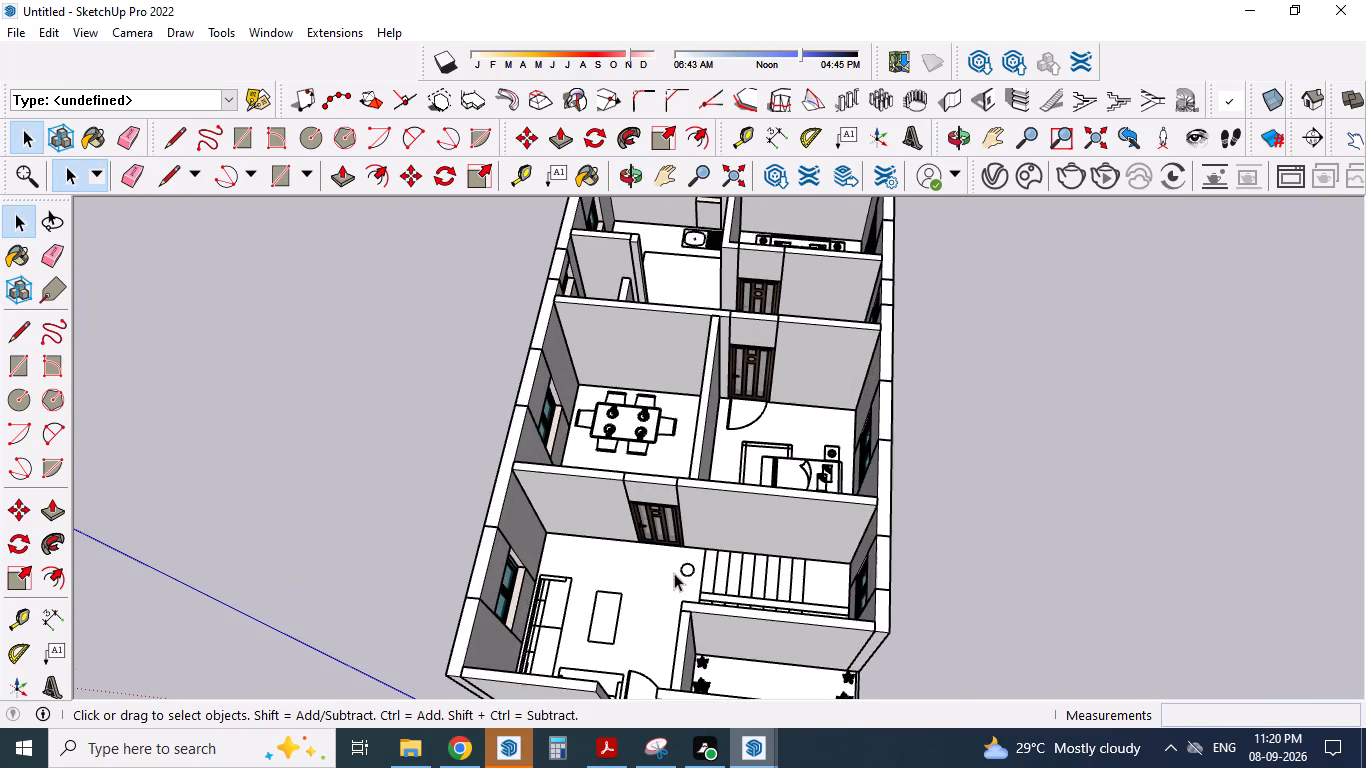
pyautogui.click(656, 551)
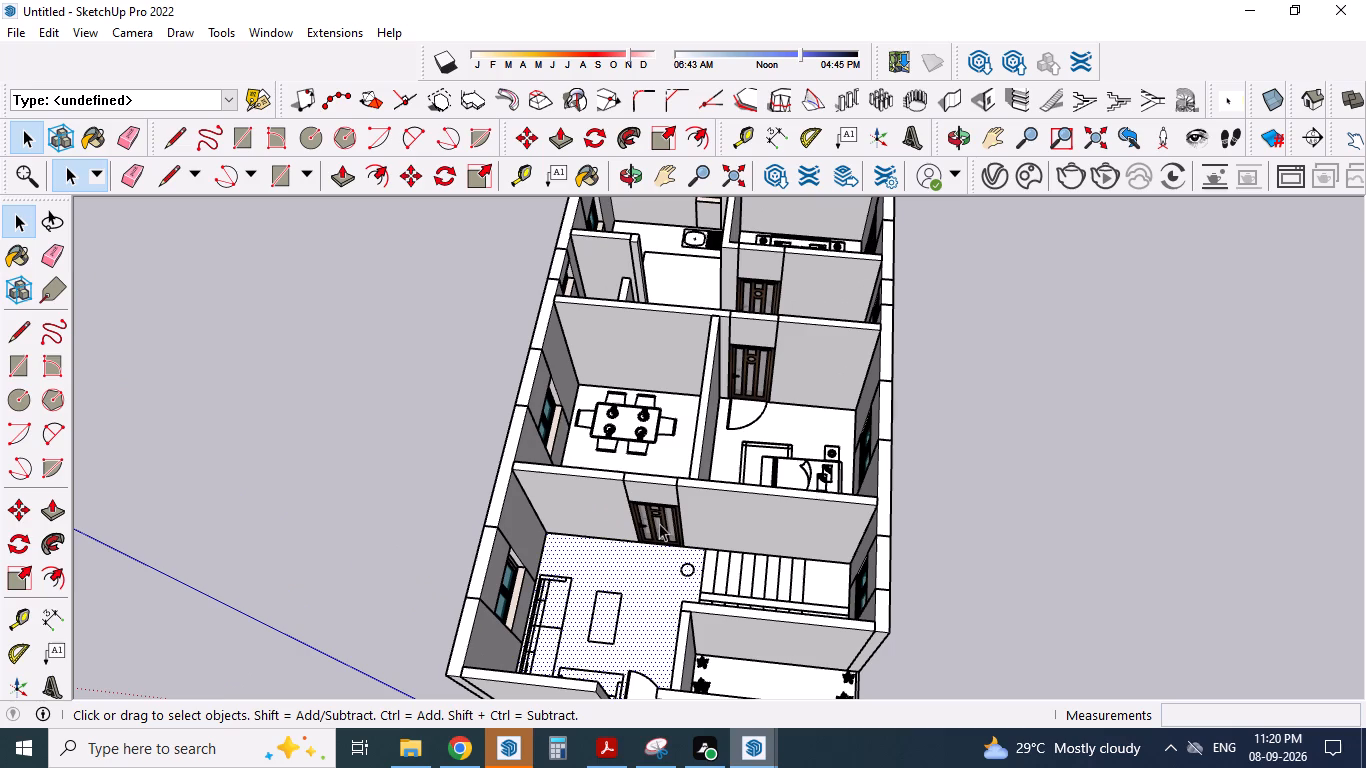
pyautogui.click(659, 495)
pyautogui.hotkey('ctrl', 'c')
pyautogui.hotkey('ctrl', 'v')
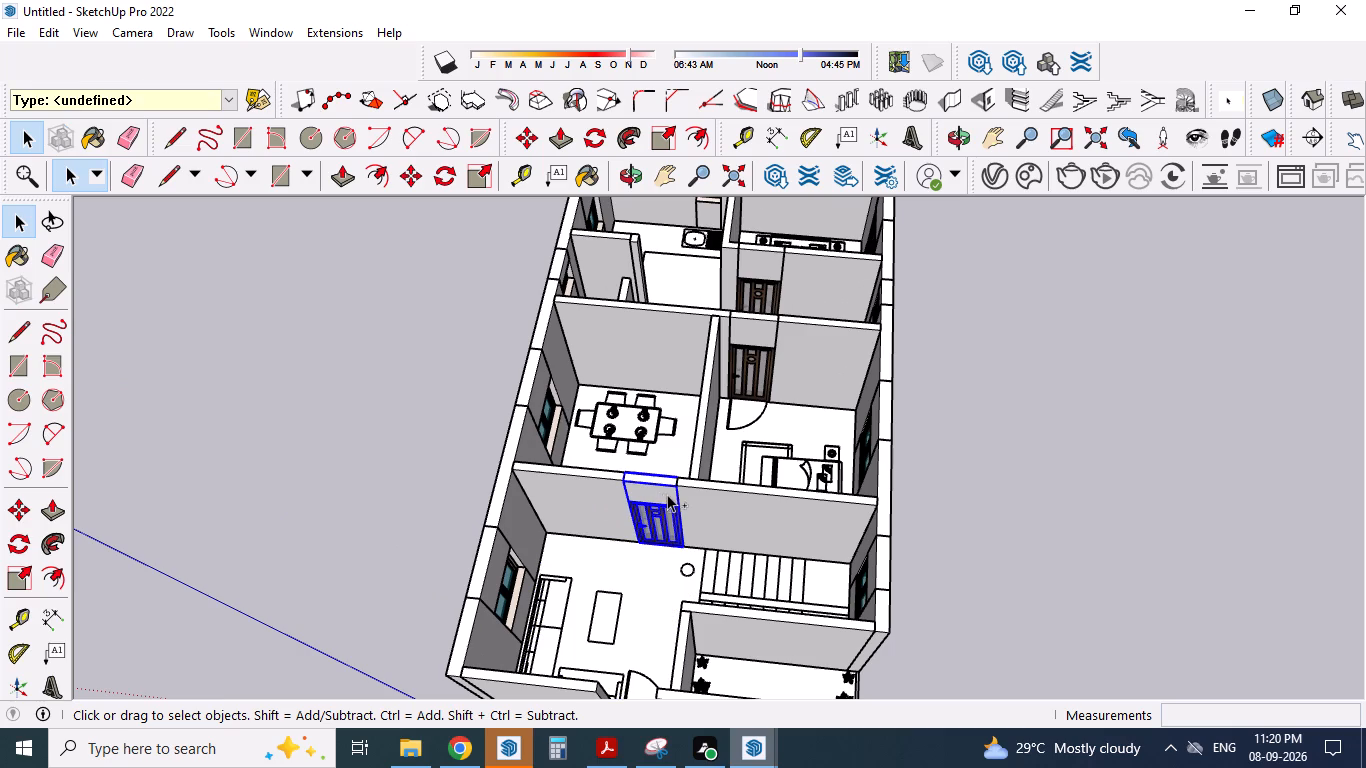
pyautogui.scroll(-3, 625, 533)
pyautogui.scroll(5, 635, 639)
pyautogui.moveTo(633, 642); pyautogui.dragTo(673, 563, button='middle')
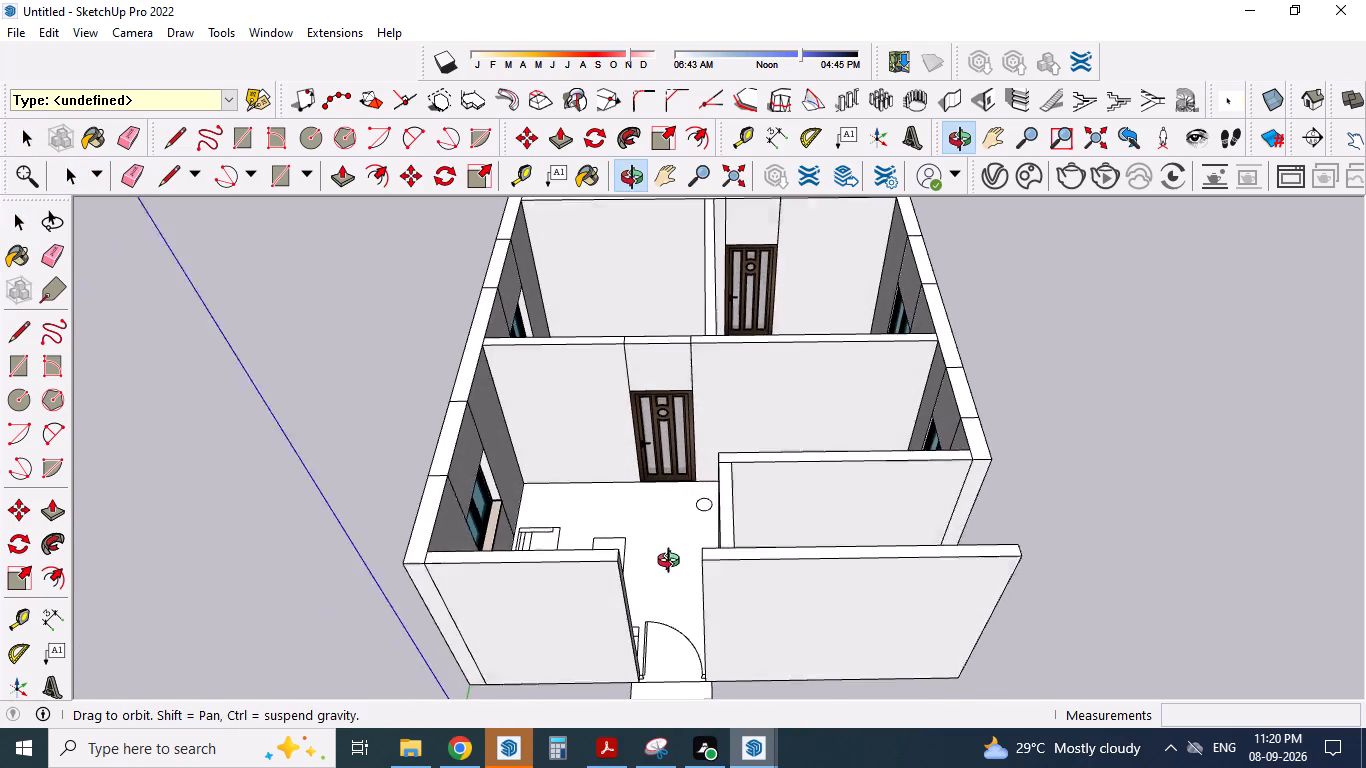
pyautogui.moveTo(673, 563); pyautogui.dragTo(679, 546, button='middle')
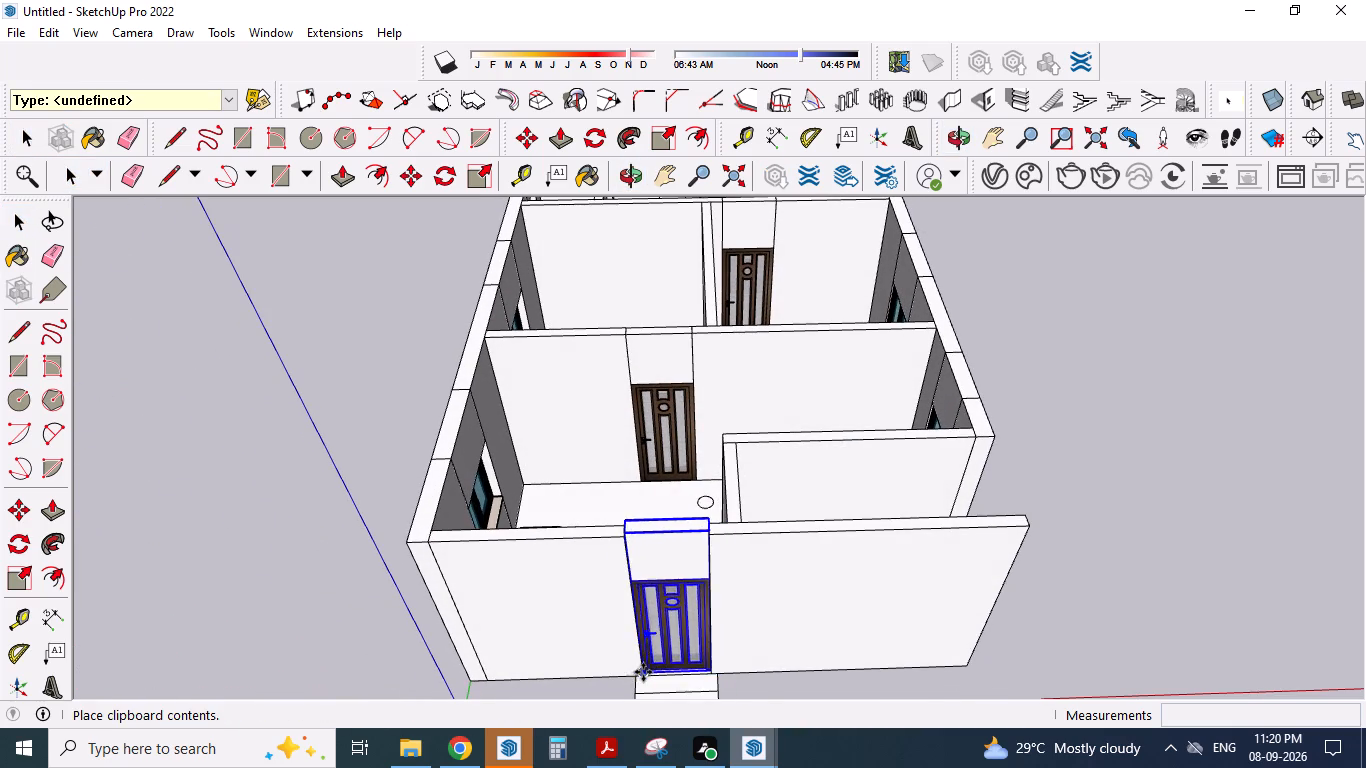
pyautogui.scroll(13, 644, 672)
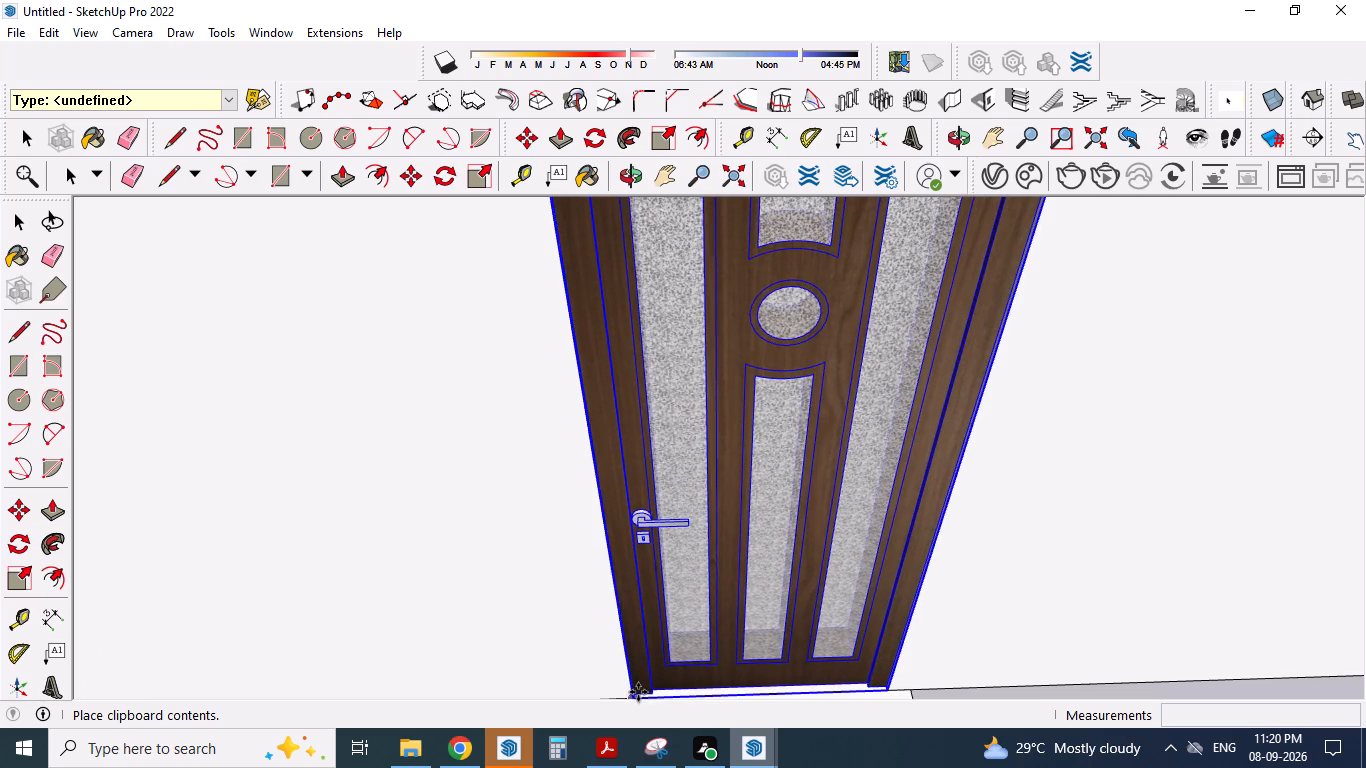
pyautogui.click(637, 696)
pyautogui.scroll(-5, 702, 644)
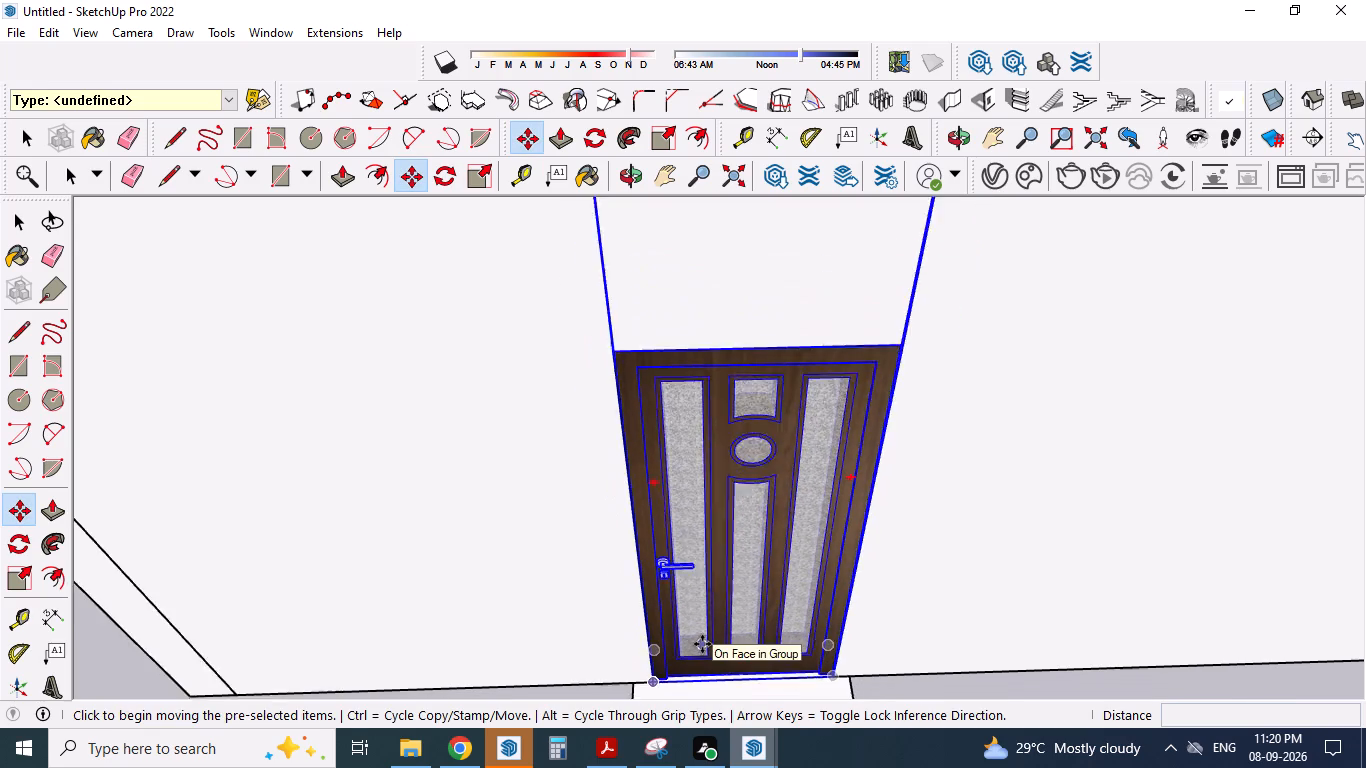
pyautogui.scroll(-1, 702, 644)
pyautogui.moveTo(693, 482); pyautogui.dragTo(699, 550, button='middle')
pyautogui.scroll(2, 684, 414)
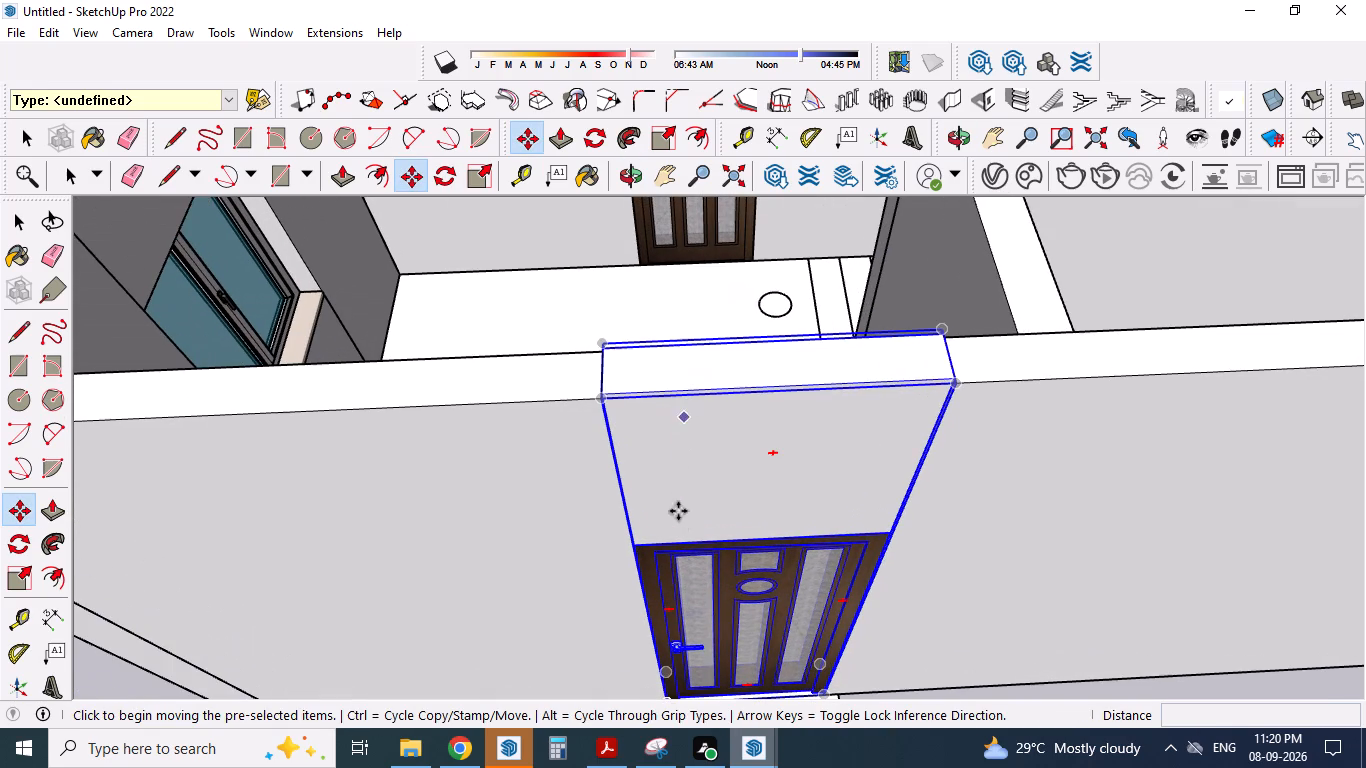
pyautogui.scroll(-8, 680, 496)
pyautogui.press('space')
pyautogui.click(869, 657)
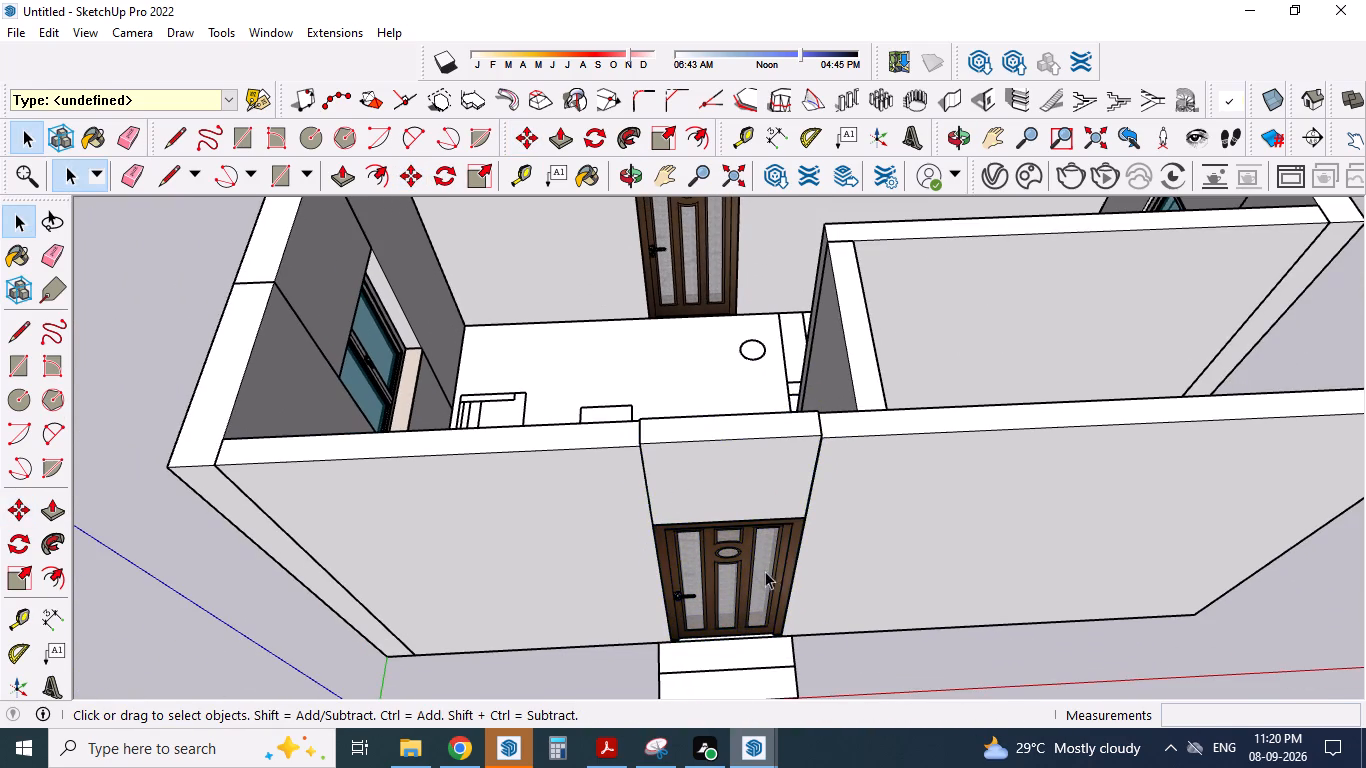
# Move the main entrance door section across the wall thickness, aligning its outer top corner with the adjoining front wall's top corner.
pyautogui.moveTo(749, 546); pyautogui.dragTo(736, 633, button='middle')
pyautogui.scroll(8, 681, 627)
pyautogui.click(648, 606)
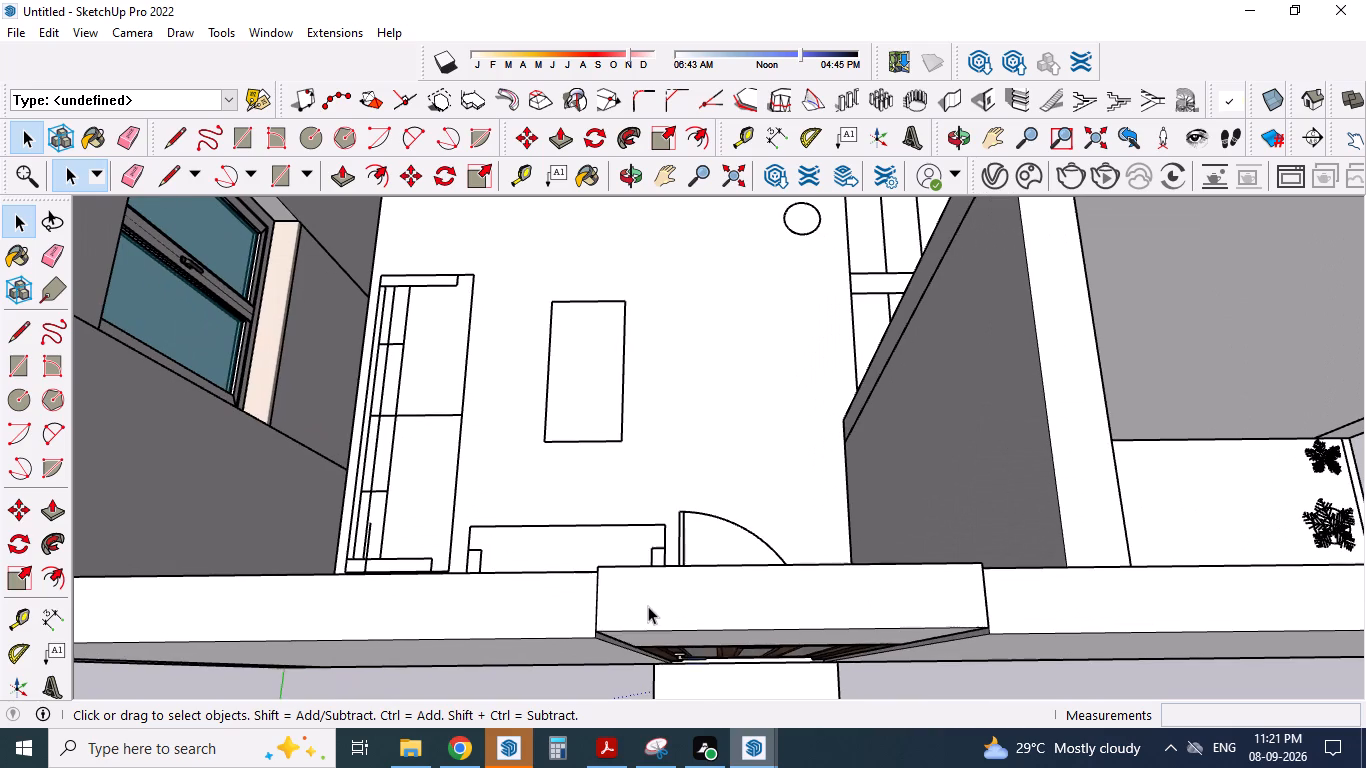
pyautogui.scroll(11, 629, 623)
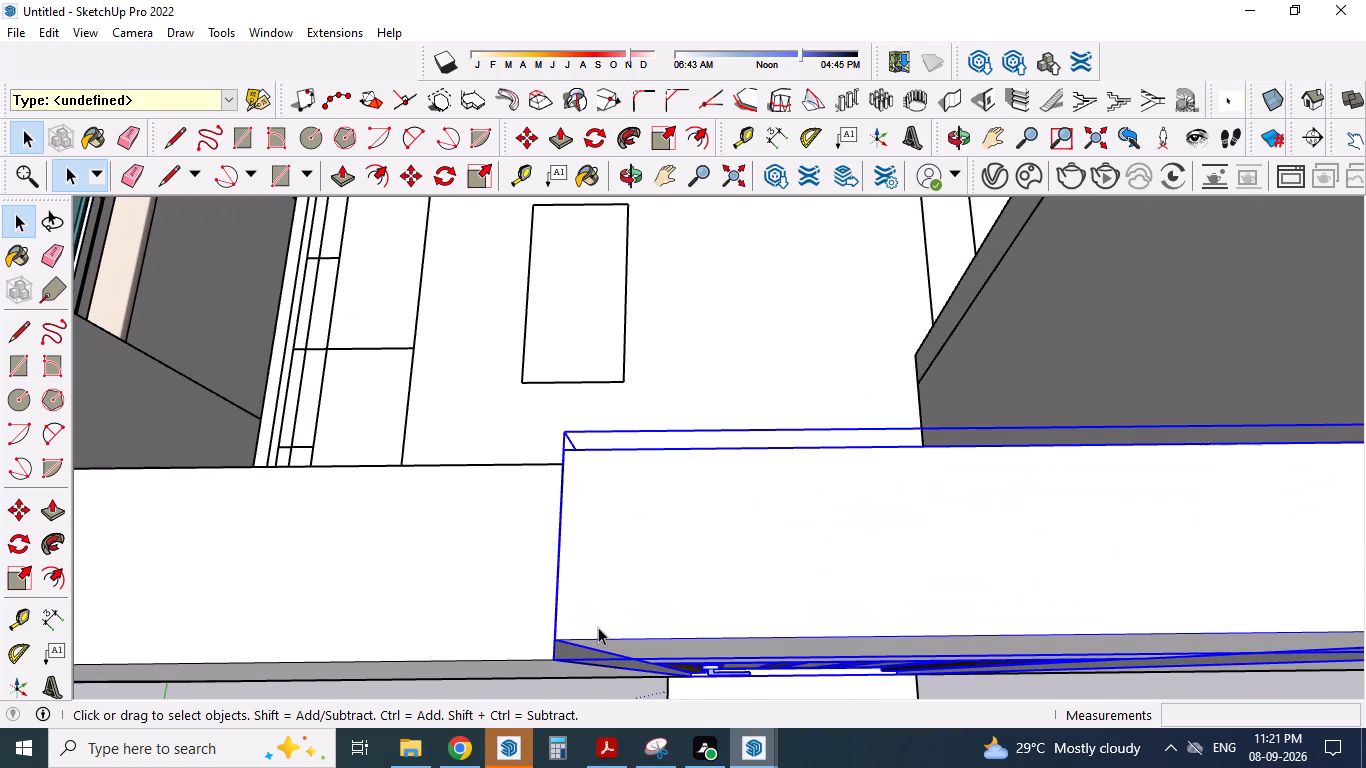
pyautogui.press('m')
pyautogui.moveTo(556, 638); pyautogui.dragTo(551, 656)
pyautogui.click(551, 656)
pyautogui.press('space')
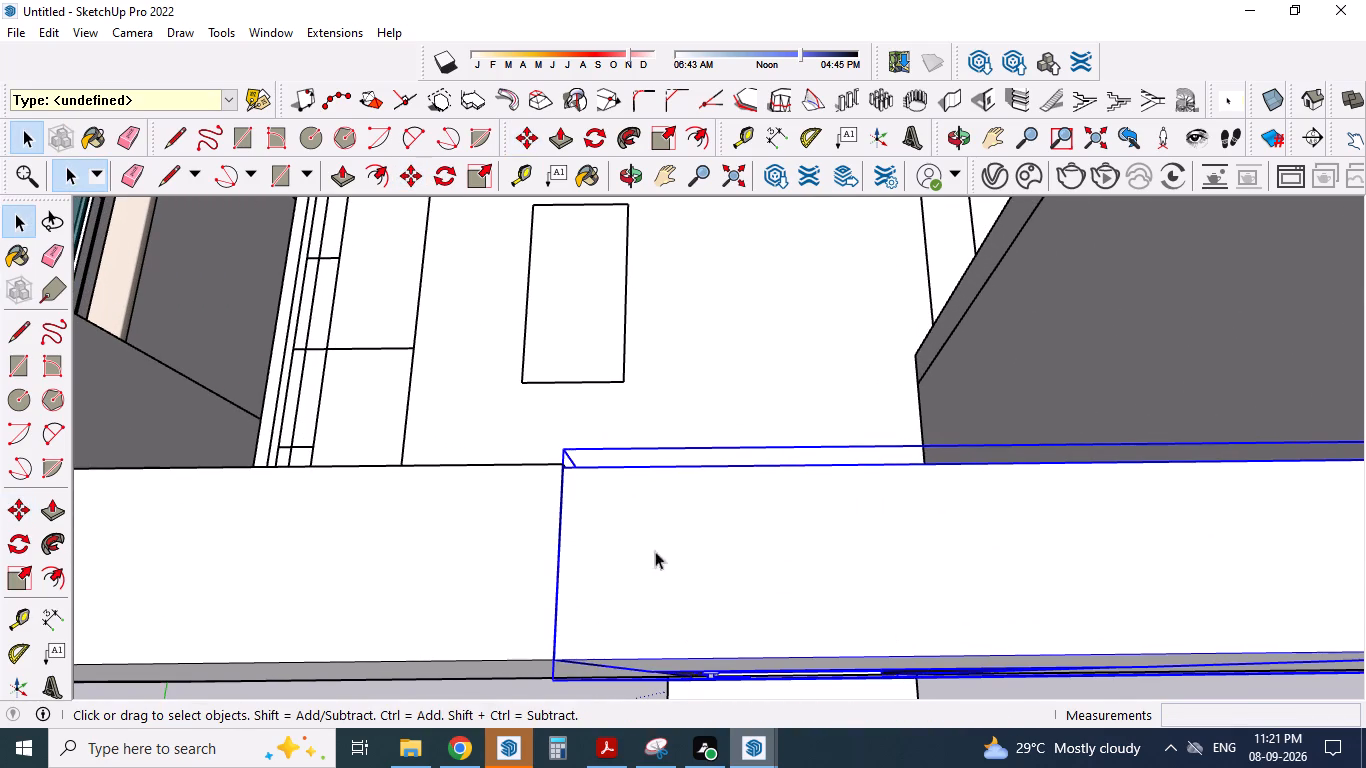
pyautogui.scroll(-11, 647, 511)
pyautogui.click(962, 666)
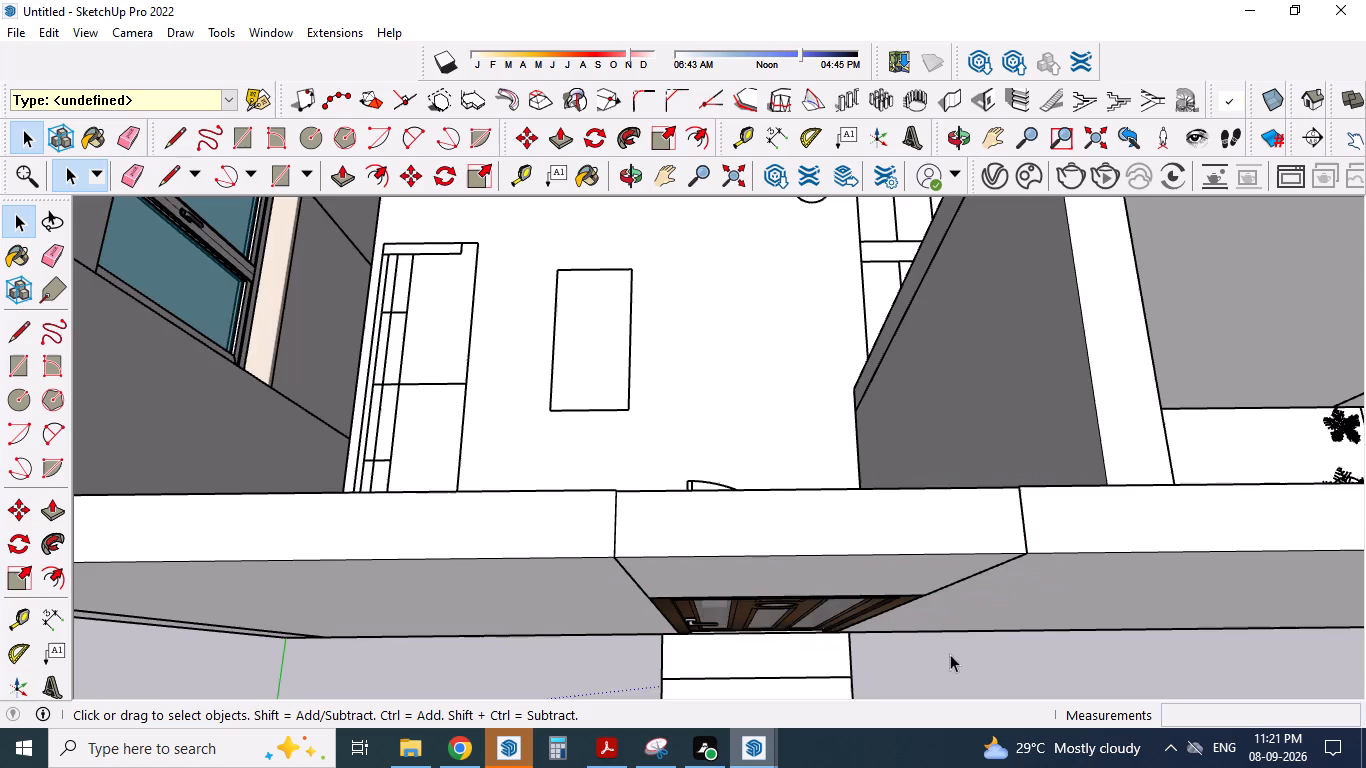
# Examine the side elevation and the walls enclosing the planted strip beside the living room and staircase.
pyautogui.scroll(-9, 700, 449)
pyautogui.moveTo(757, 565); pyautogui.dragTo(504, 383, button='middle')
pyautogui.moveTo(923, 484); pyautogui.dragTo(624, 484, button='middle')
pyautogui.moveTo(724, 520); pyautogui.dragTo(761, 506, button='middle')
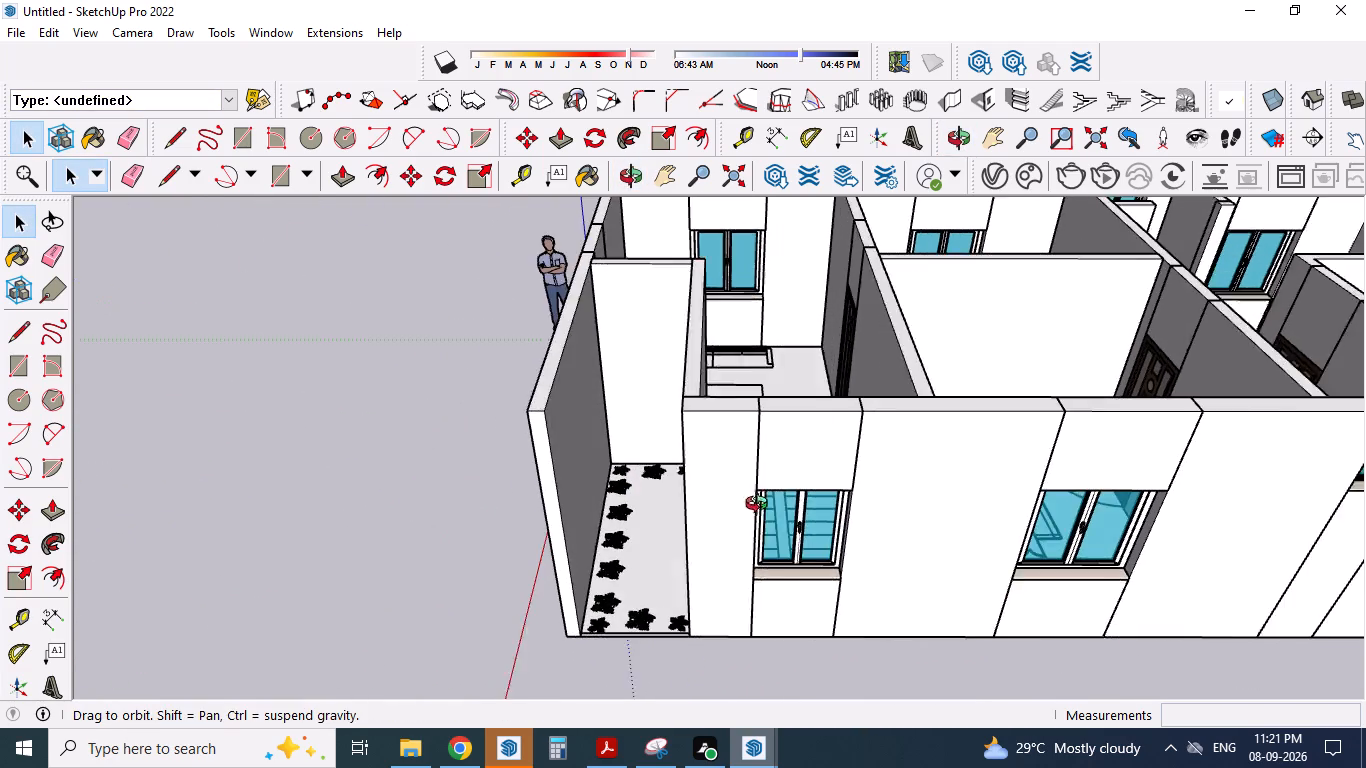
pyautogui.moveTo(761, 506); pyautogui.dragTo(778, 475, button='middle')
pyautogui.scroll(4, 703, 593)
pyautogui.scroll(-1, 701, 594)
pyautogui.scroll(1, 688, 621)
pyautogui.moveTo(634, 517); pyautogui.dragTo(636, 568, button='middle')
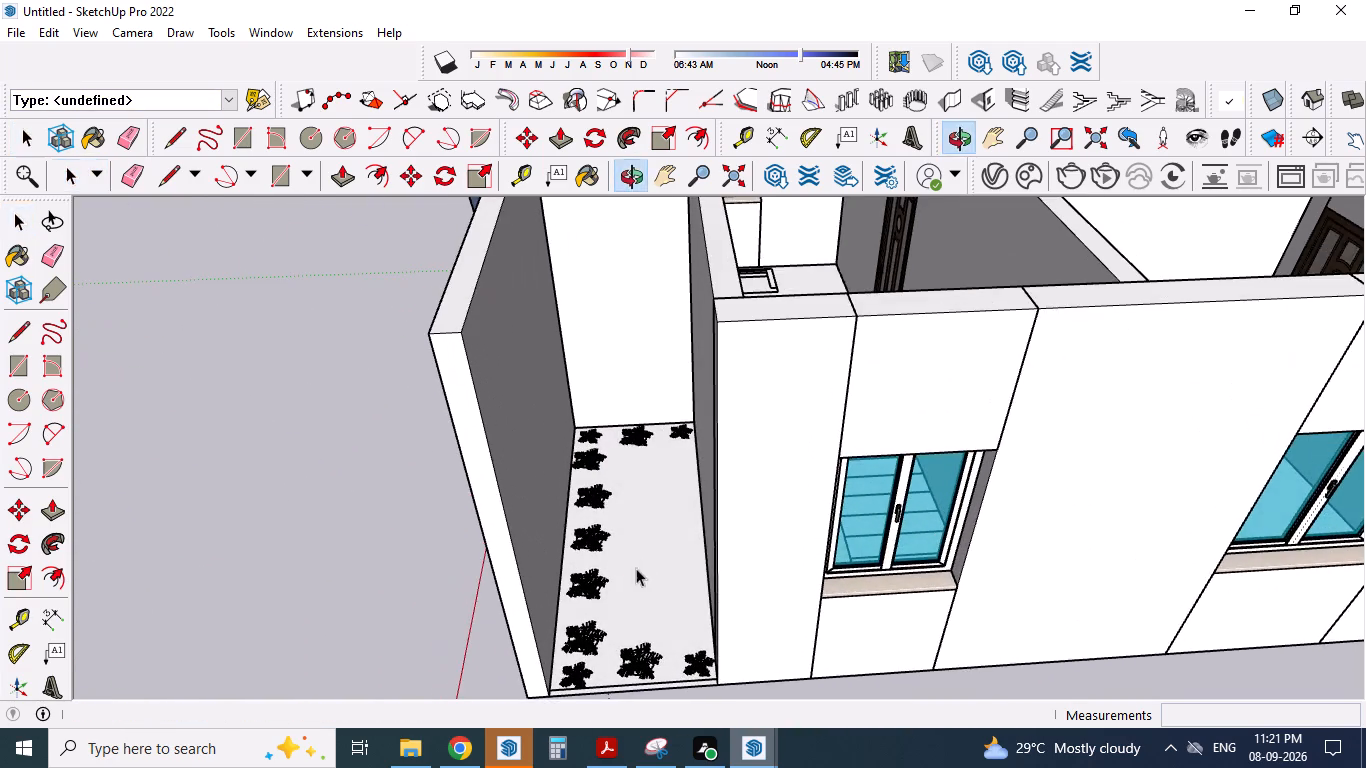
pyautogui.scroll(2, 596, 498)
pyautogui.scroll(-4, 595, 494)
pyautogui.moveTo(719, 465); pyautogui.dragTo(587, 565, button='middle')
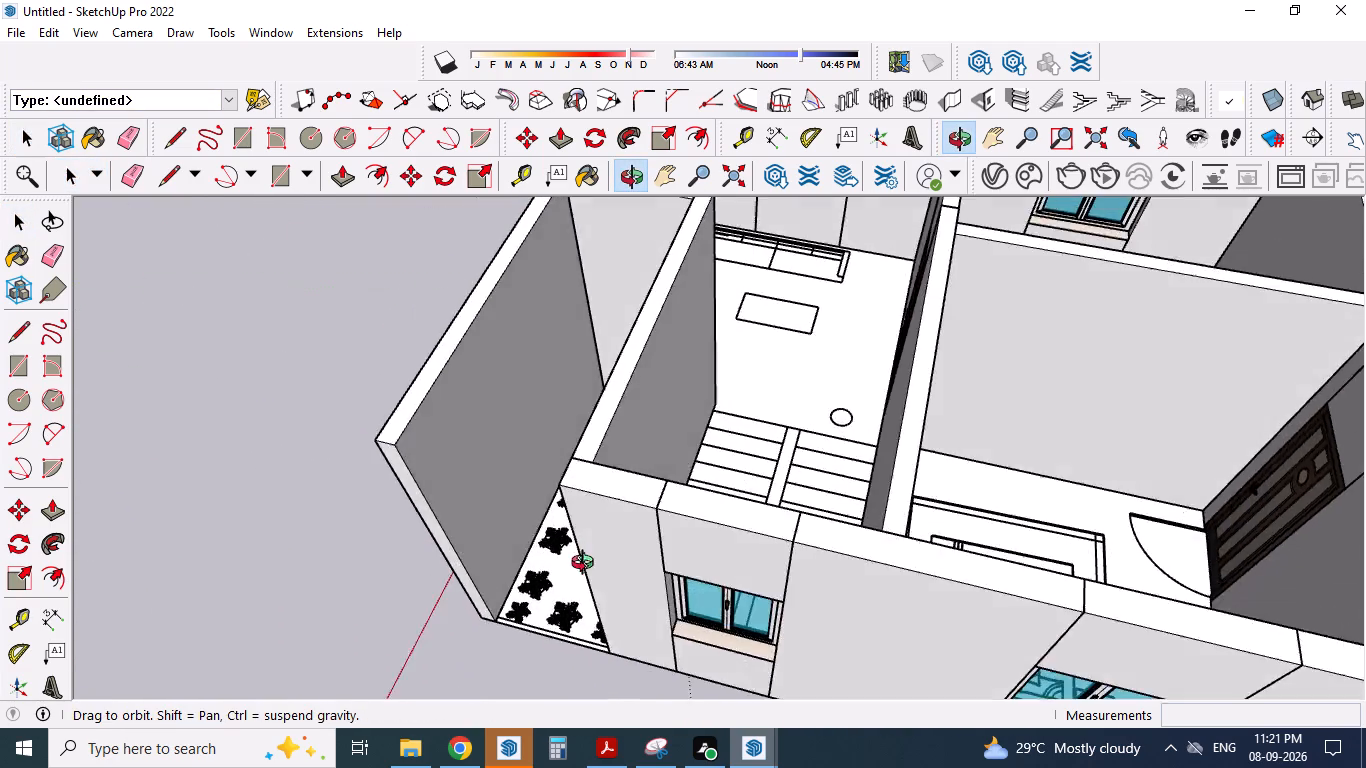
pyautogui.moveTo(587, 565); pyautogui.dragTo(743, 580, button='middle')
pyautogui.moveTo(602, 587); pyautogui.dragTo(1012, 624, button='middle')
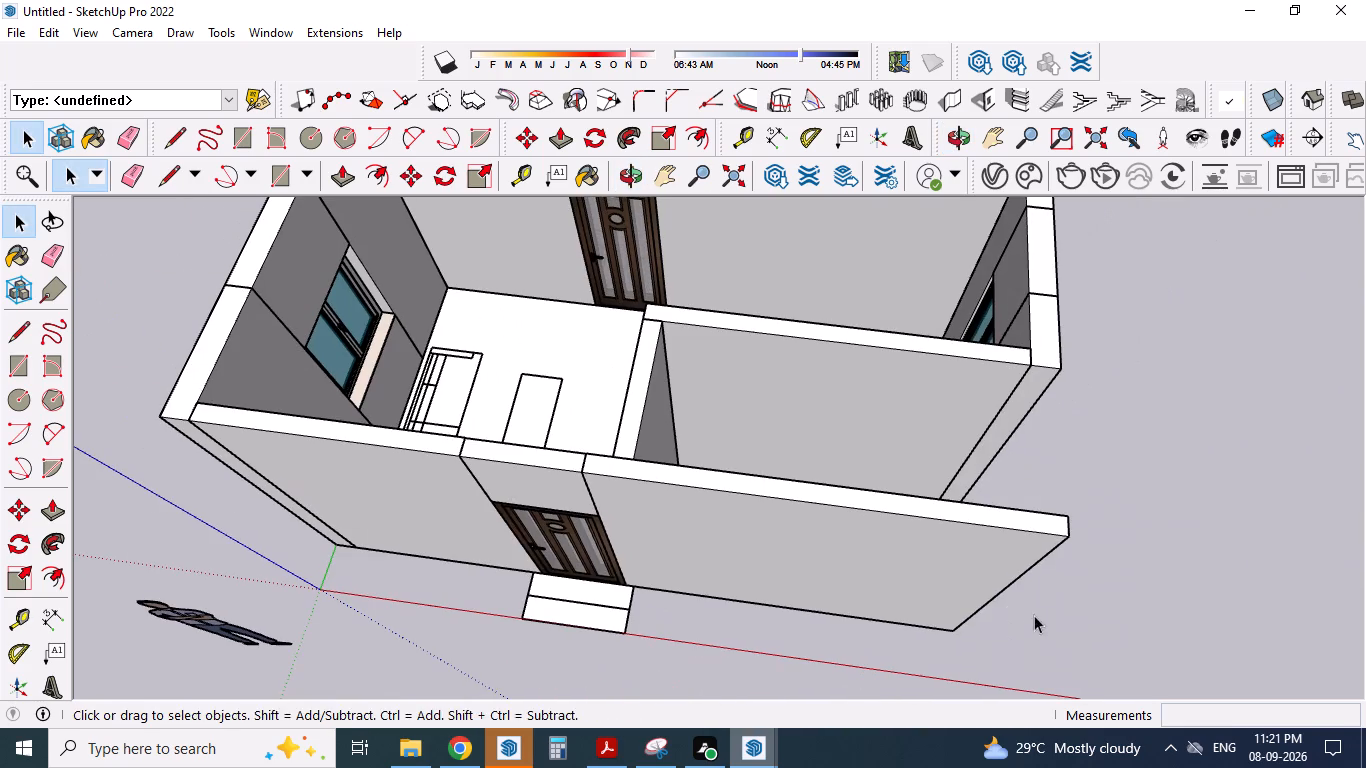
pyautogui.moveTo(619, 592); pyautogui.dragTo(765, 641, button='middle')
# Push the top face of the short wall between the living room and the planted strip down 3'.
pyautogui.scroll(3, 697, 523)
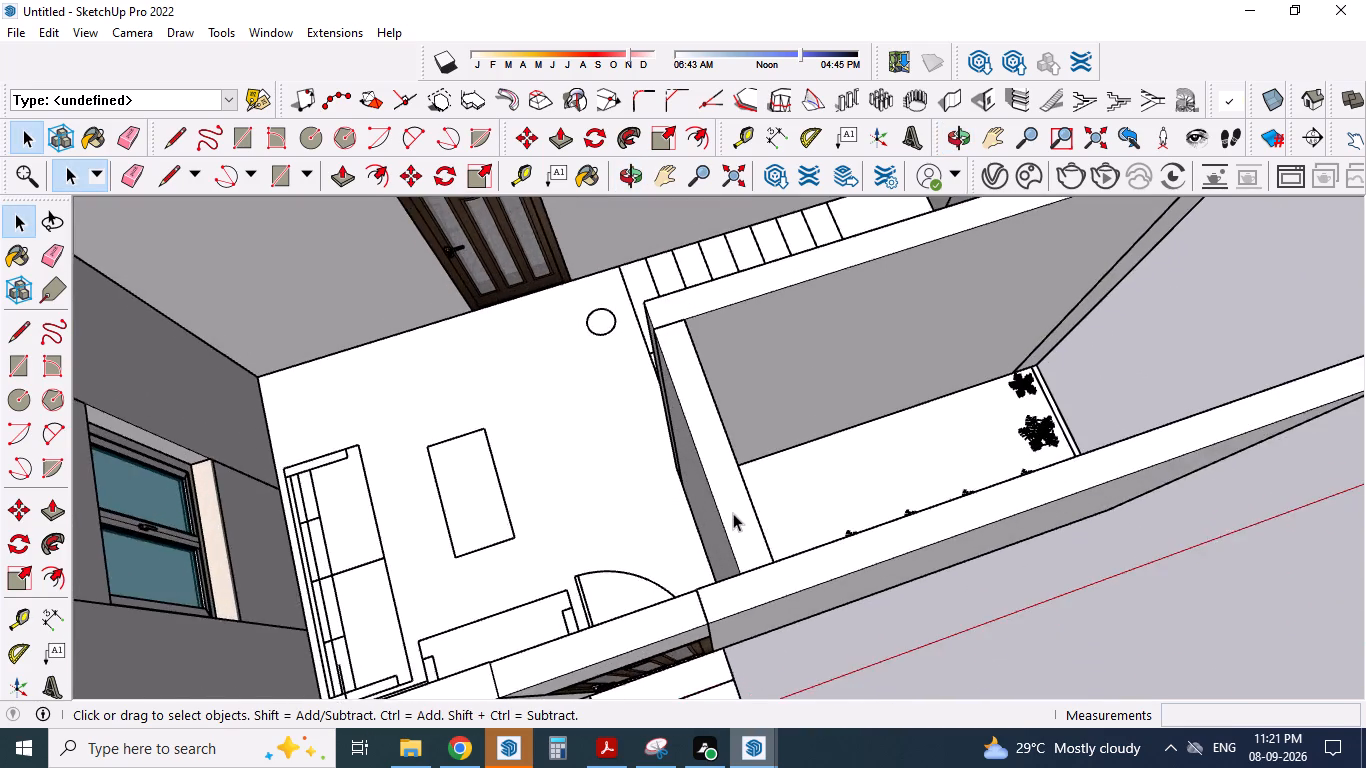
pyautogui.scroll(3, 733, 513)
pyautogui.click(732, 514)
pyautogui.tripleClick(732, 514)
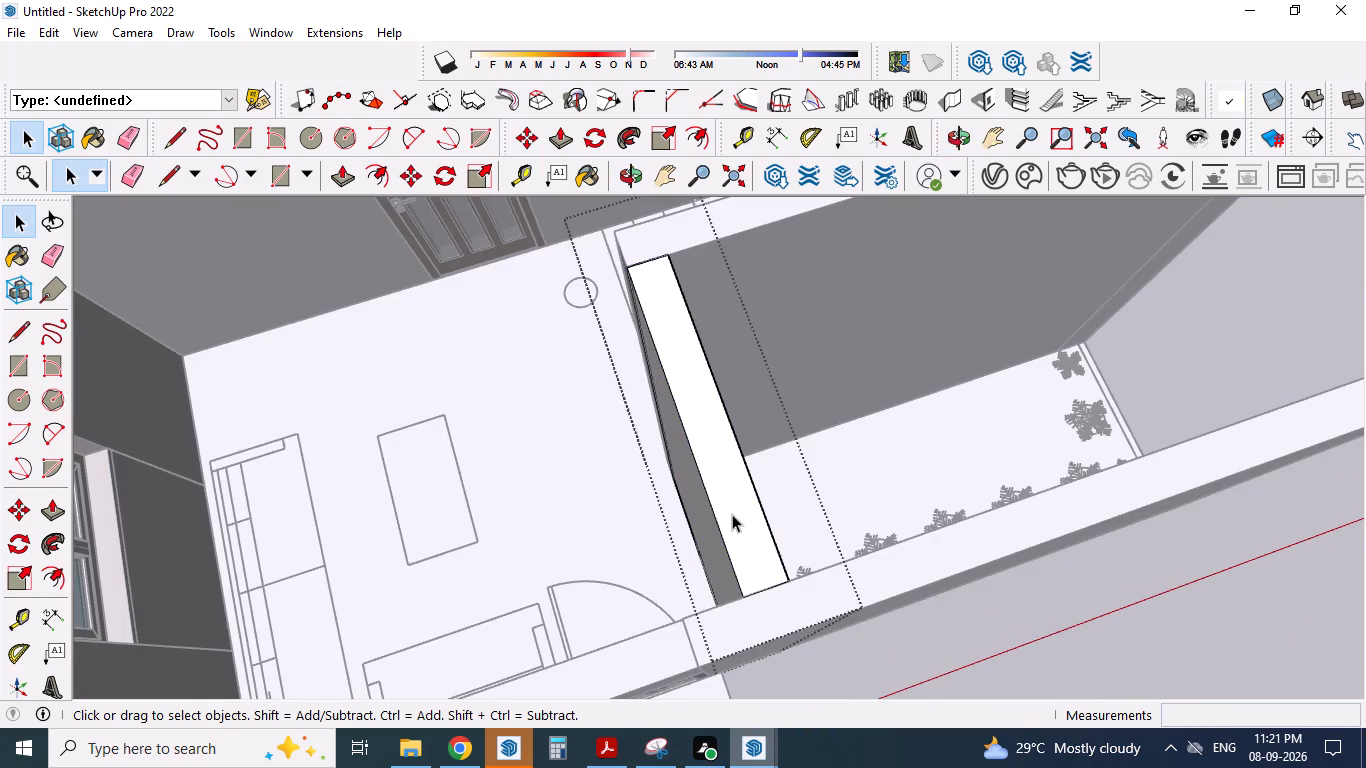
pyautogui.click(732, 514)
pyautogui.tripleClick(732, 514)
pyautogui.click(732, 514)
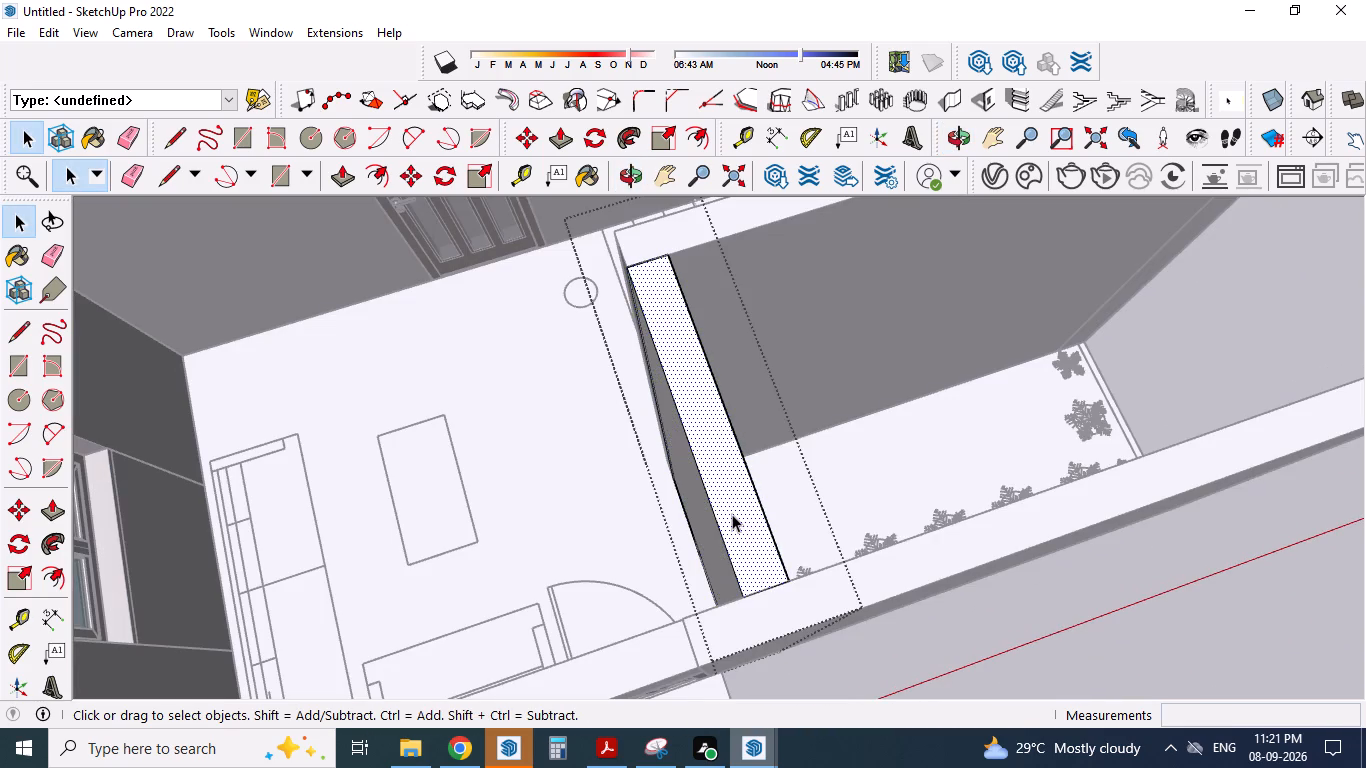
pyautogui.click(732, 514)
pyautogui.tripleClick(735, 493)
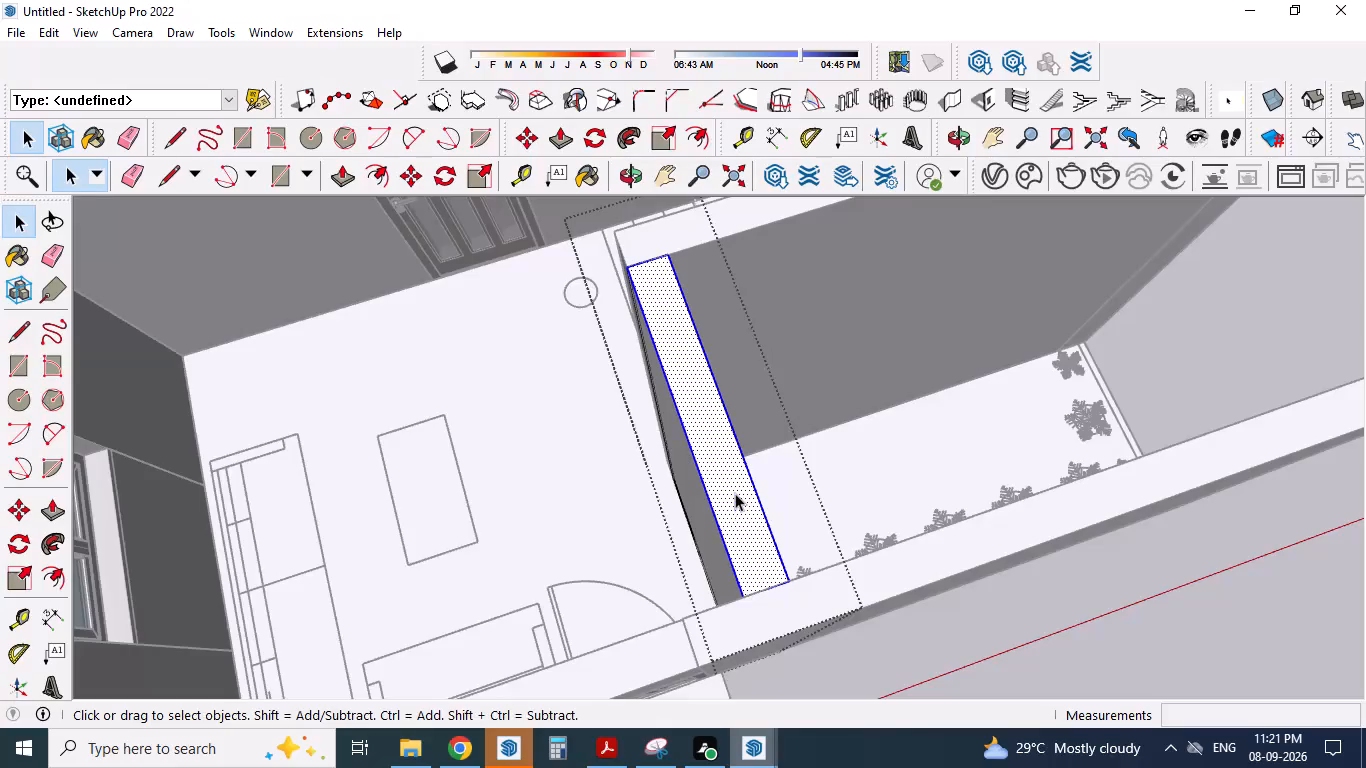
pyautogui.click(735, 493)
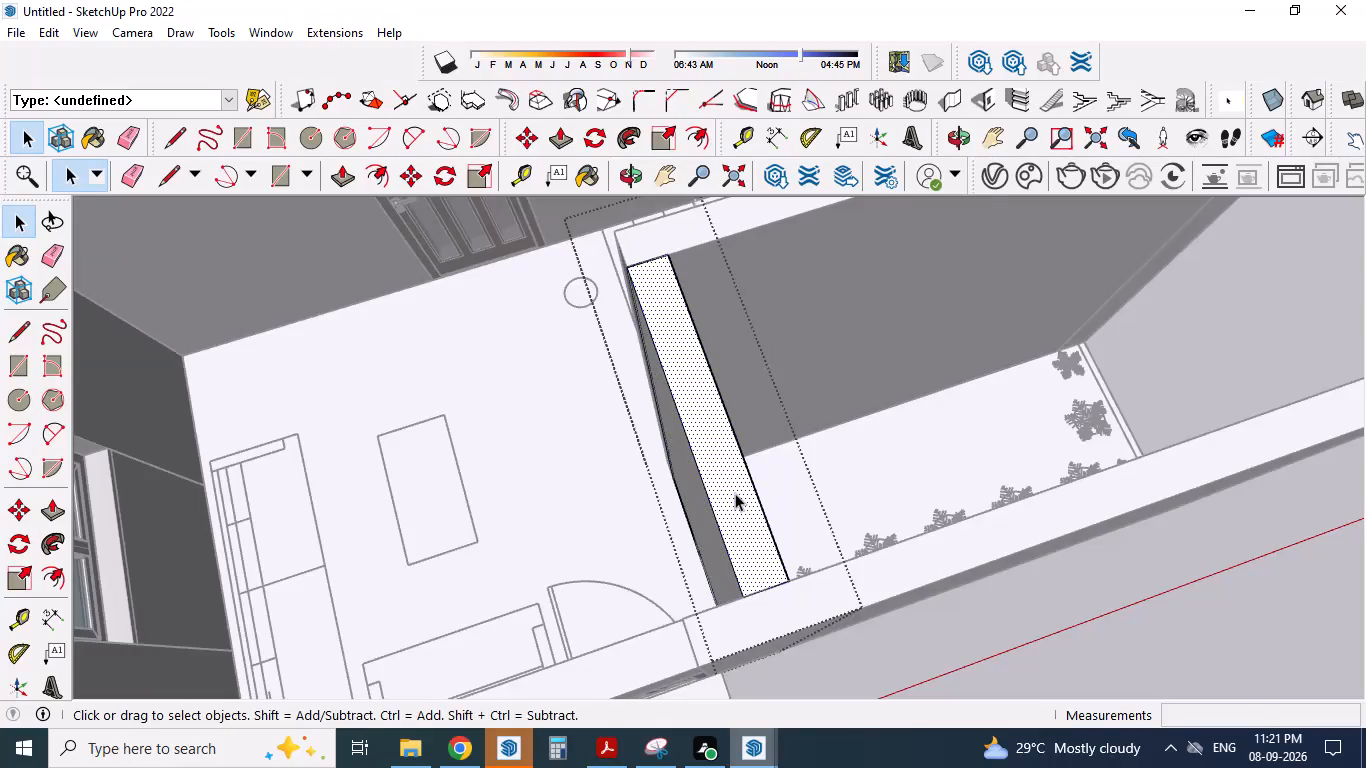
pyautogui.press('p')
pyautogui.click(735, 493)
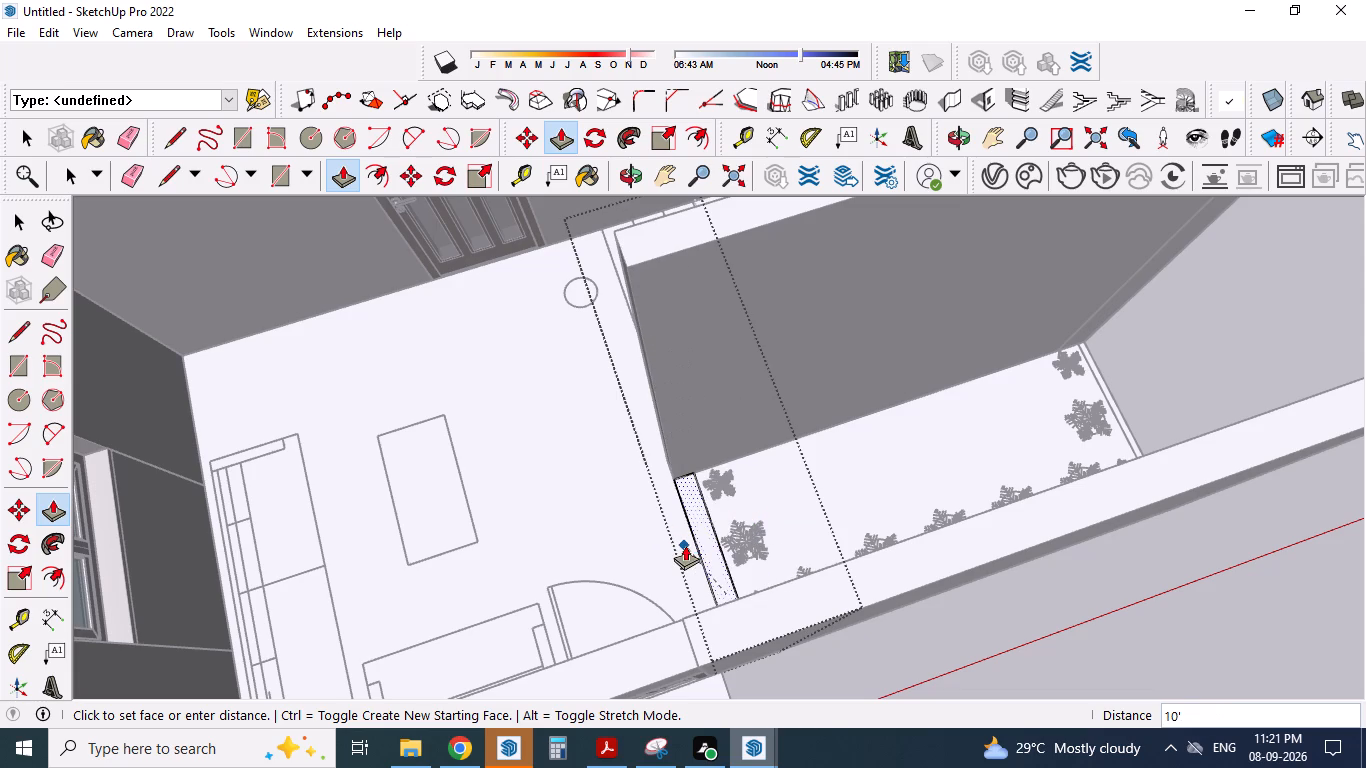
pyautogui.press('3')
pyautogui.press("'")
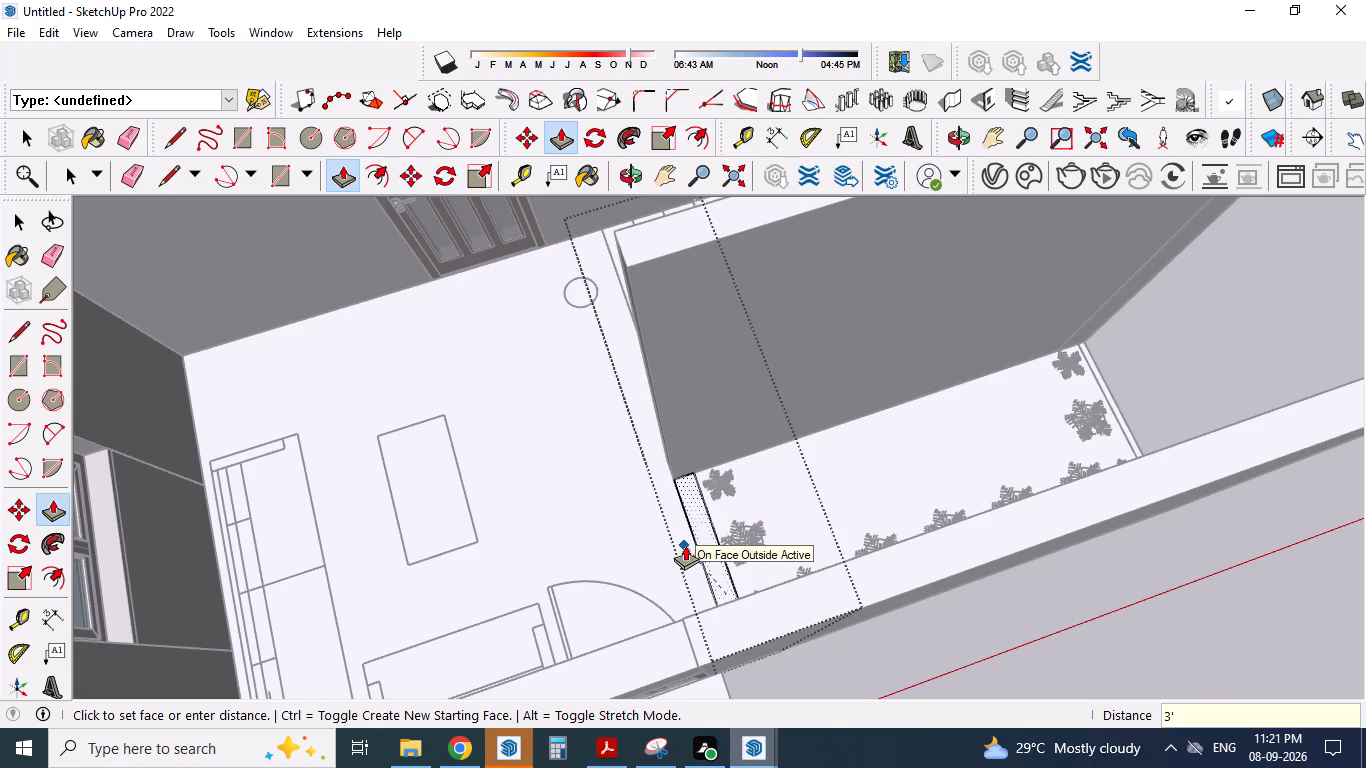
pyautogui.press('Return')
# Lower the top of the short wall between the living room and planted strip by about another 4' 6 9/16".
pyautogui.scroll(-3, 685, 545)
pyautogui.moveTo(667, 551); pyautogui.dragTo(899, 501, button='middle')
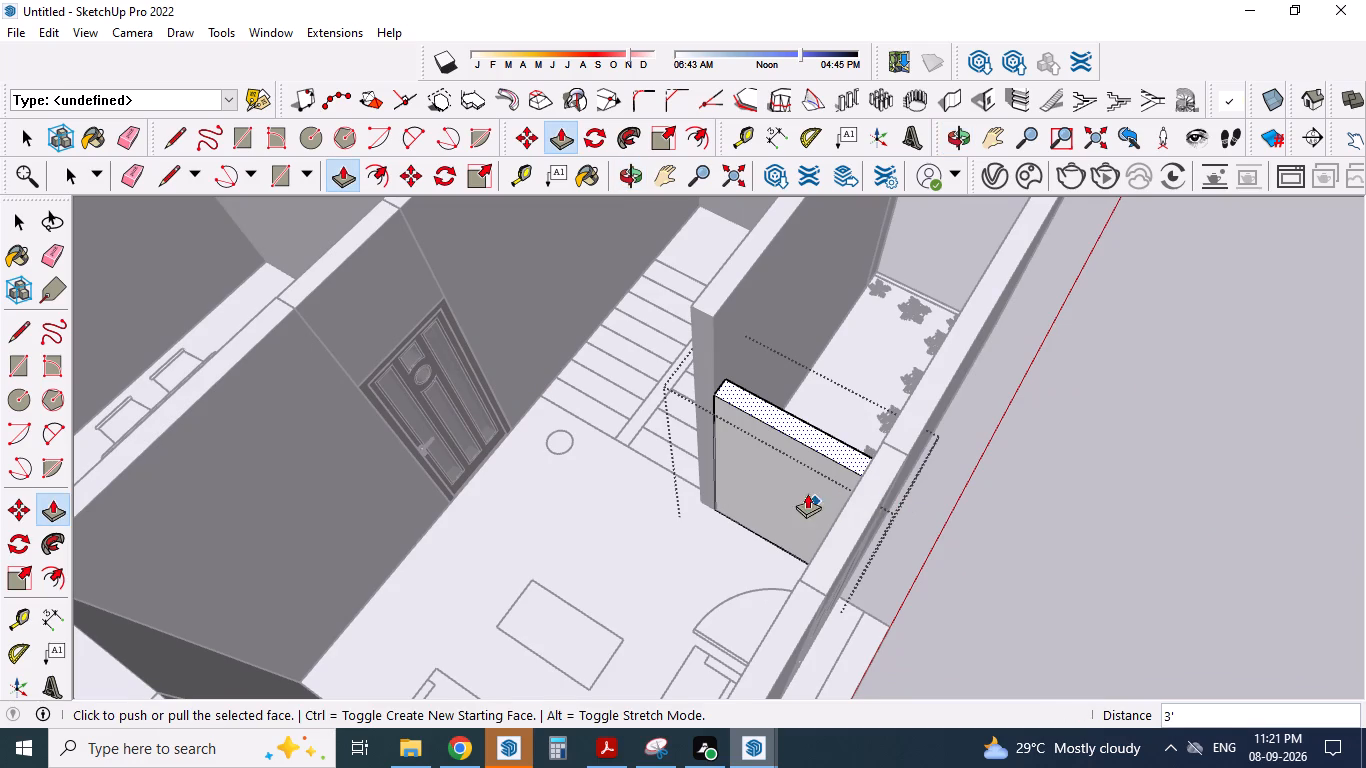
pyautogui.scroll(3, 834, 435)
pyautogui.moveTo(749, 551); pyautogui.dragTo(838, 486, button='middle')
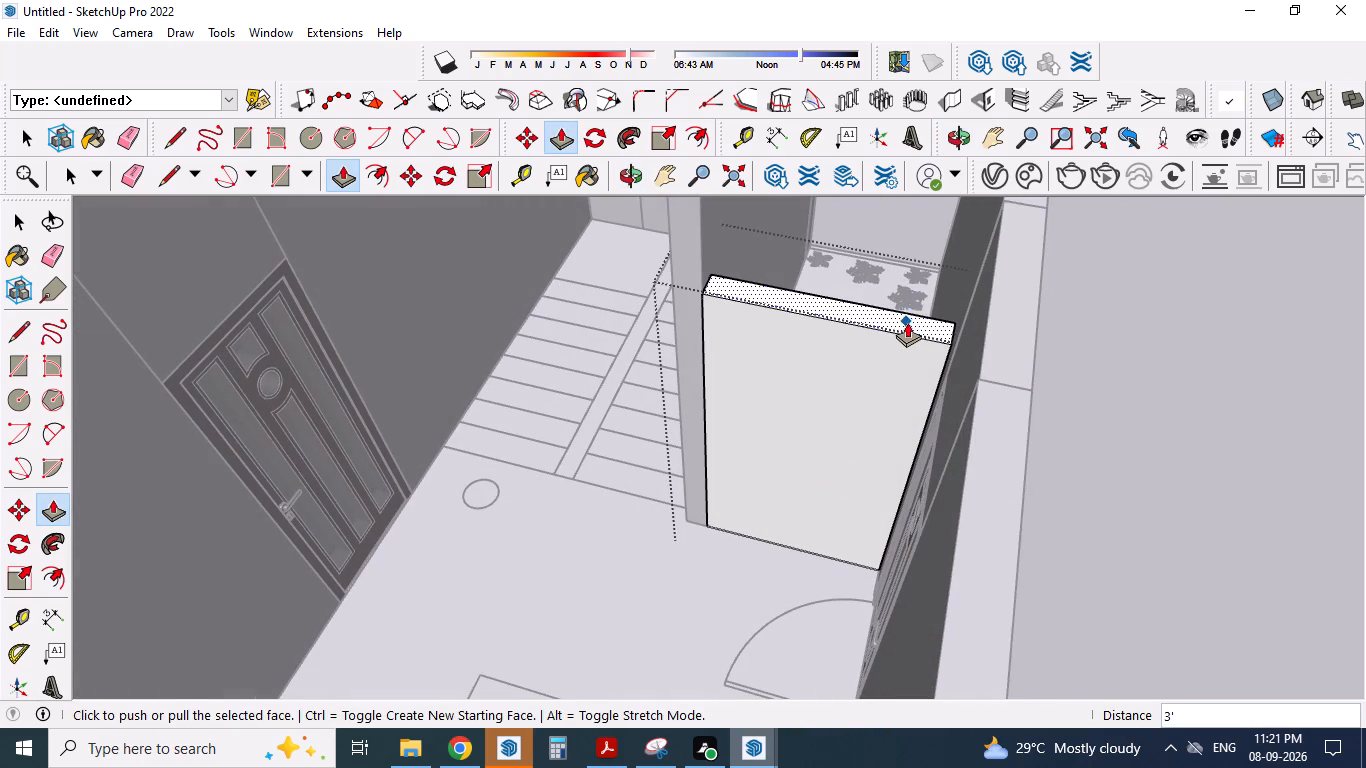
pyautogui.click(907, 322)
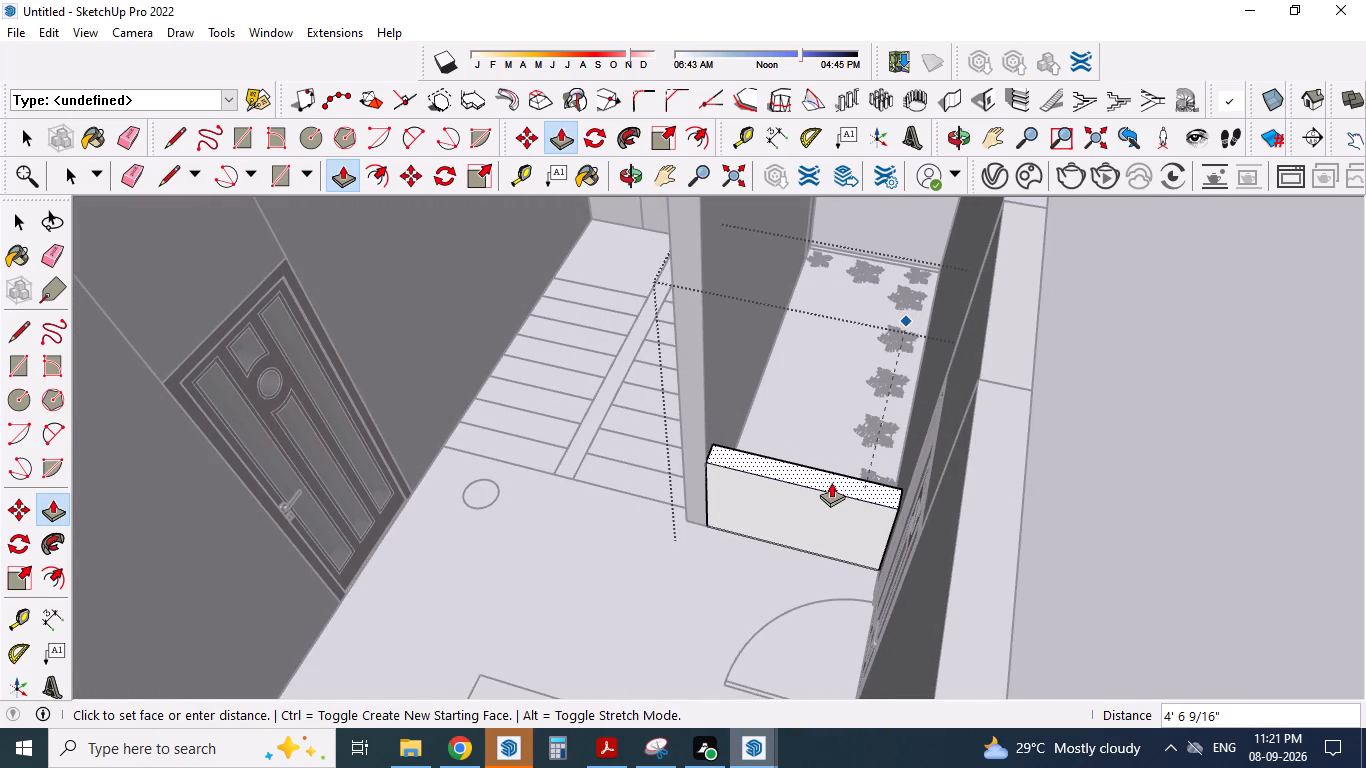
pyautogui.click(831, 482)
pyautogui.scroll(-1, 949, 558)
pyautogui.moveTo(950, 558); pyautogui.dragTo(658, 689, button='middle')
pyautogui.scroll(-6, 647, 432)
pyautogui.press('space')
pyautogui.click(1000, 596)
# Delete the short low wall between the living room and the planted strip, beside the main entrance.
pyautogui.moveTo(892, 538); pyautogui.dragTo(849, 600, button='middle')
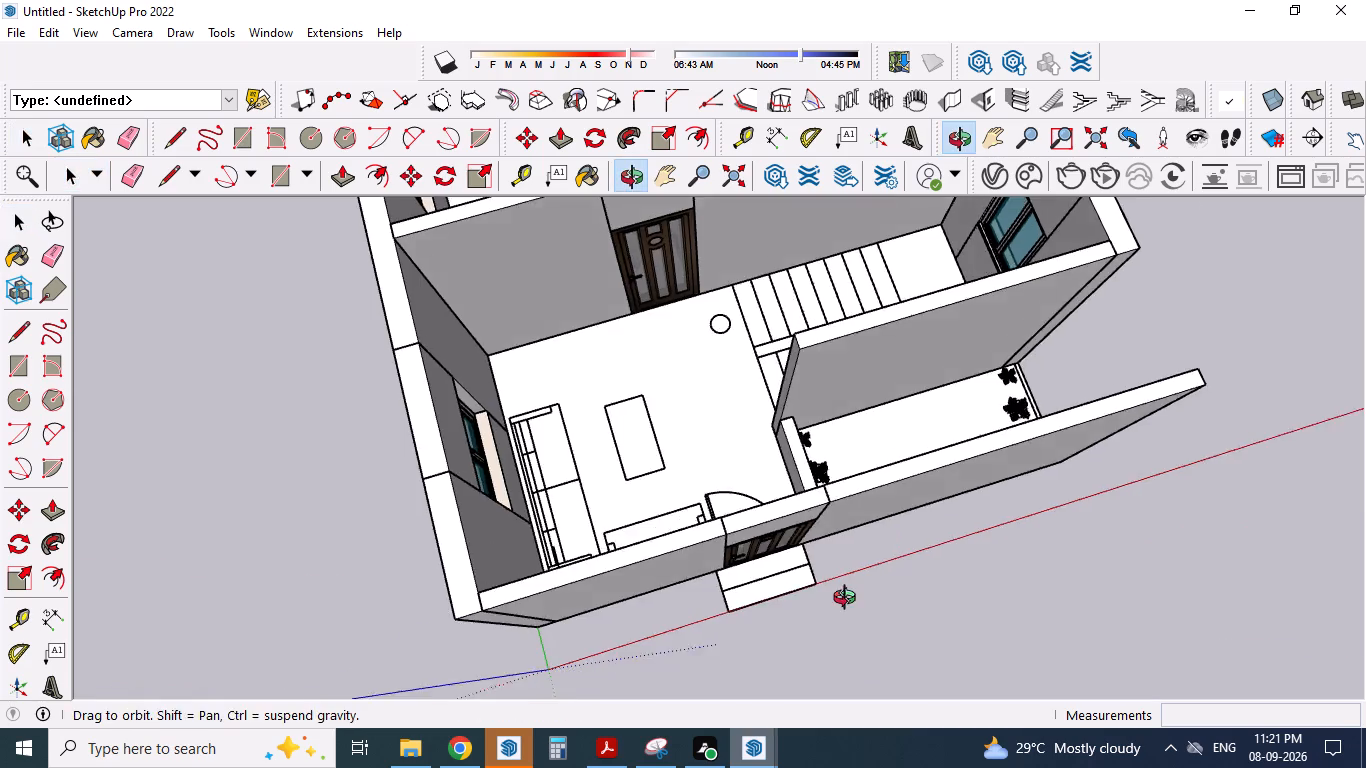
pyautogui.moveTo(849, 600); pyautogui.dragTo(811, 635, button='middle')
pyautogui.moveTo(1060, 584); pyautogui.dragTo(755, 495, button='middle')
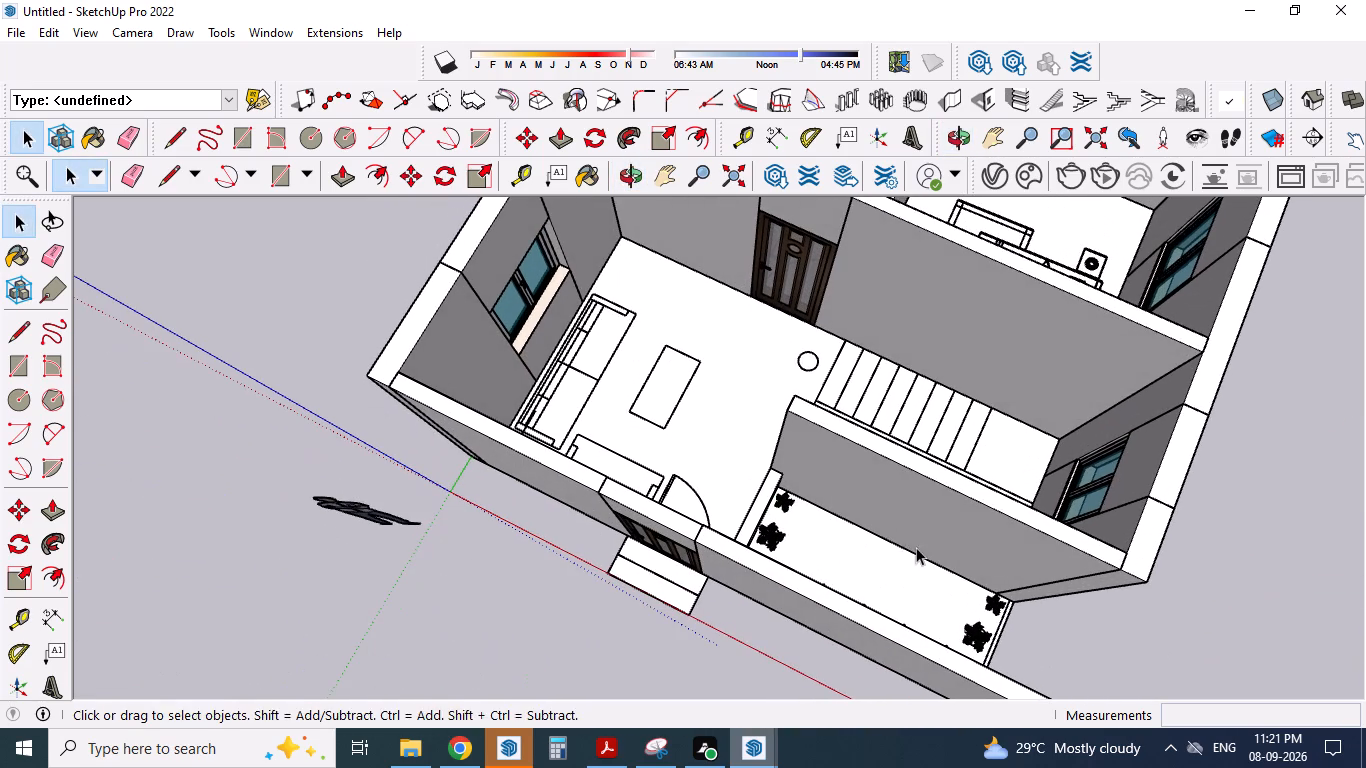
pyautogui.moveTo(916, 547); pyautogui.dragTo(991, 525, button='middle')
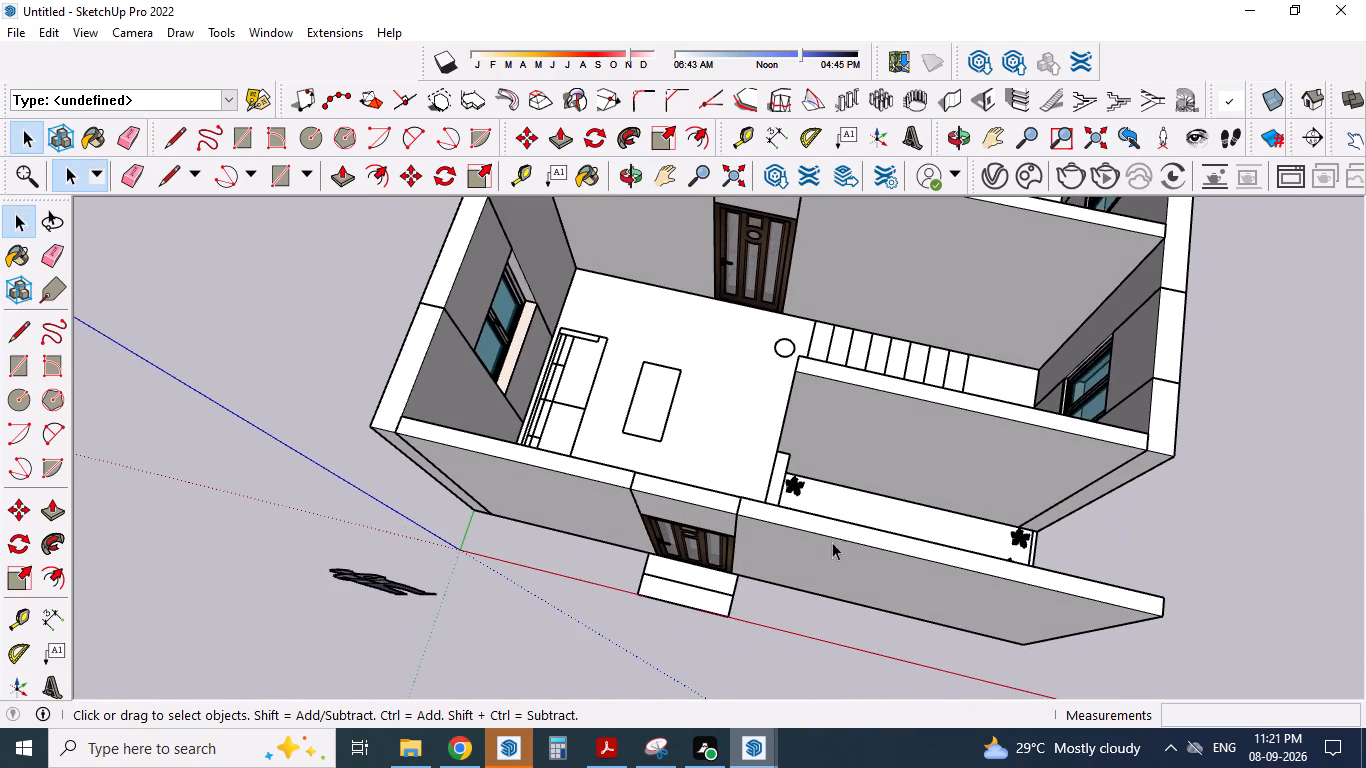
pyautogui.moveTo(801, 555); pyautogui.dragTo(1172, 543, button='middle')
pyautogui.moveTo(681, 563); pyautogui.dragTo(857, 585, button='middle')
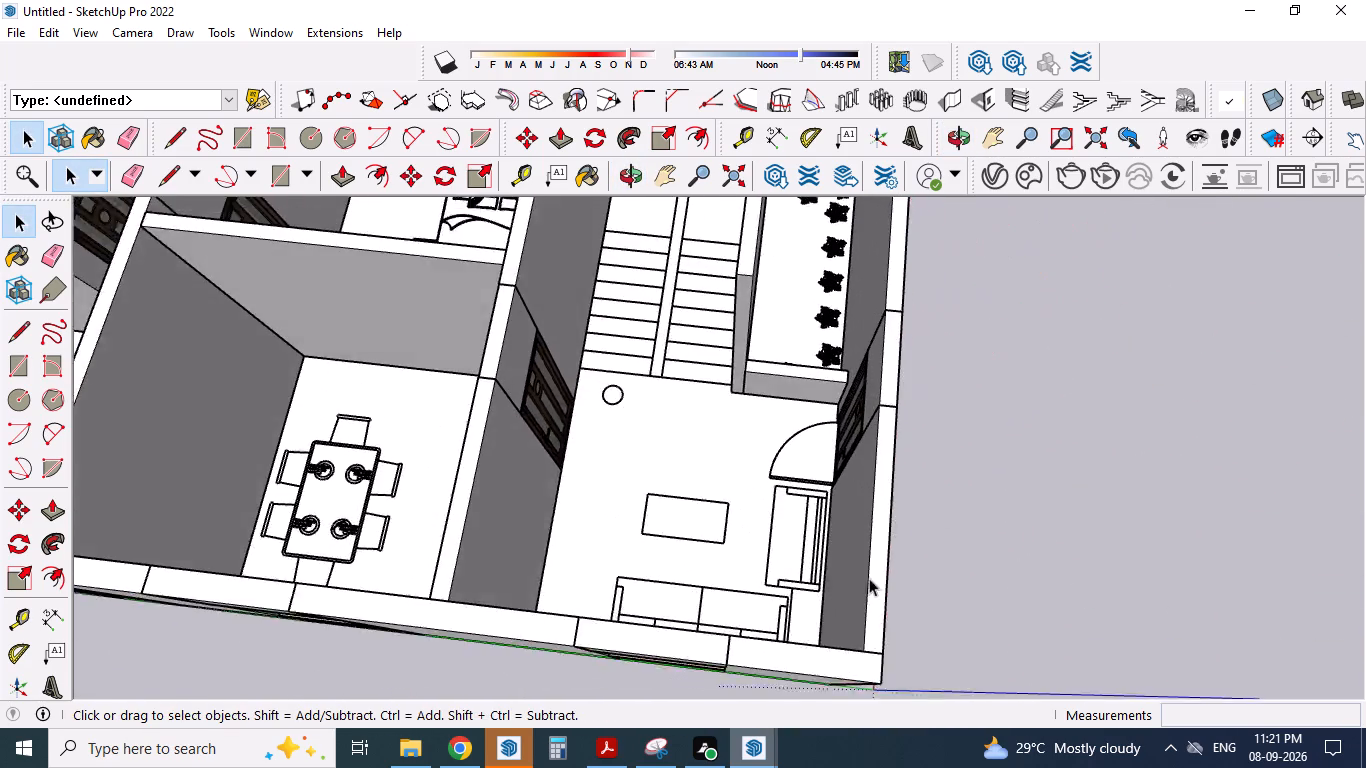
pyautogui.scroll(-1, 882, 483)
pyautogui.scroll(3, 784, 341)
pyautogui.scroll(-1, 789, 381)
pyautogui.scroll(3, 792, 389)
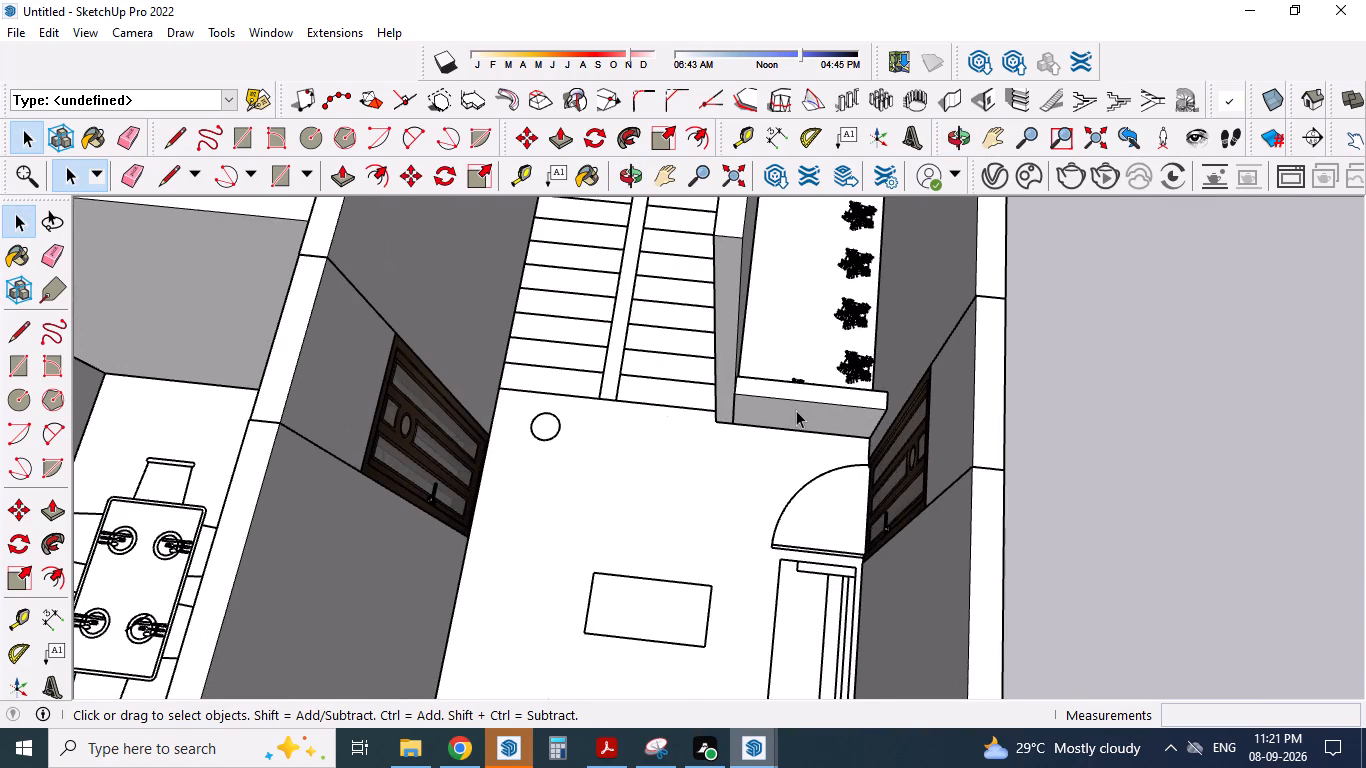
pyautogui.click(796, 410)
pyautogui.press('Delete')
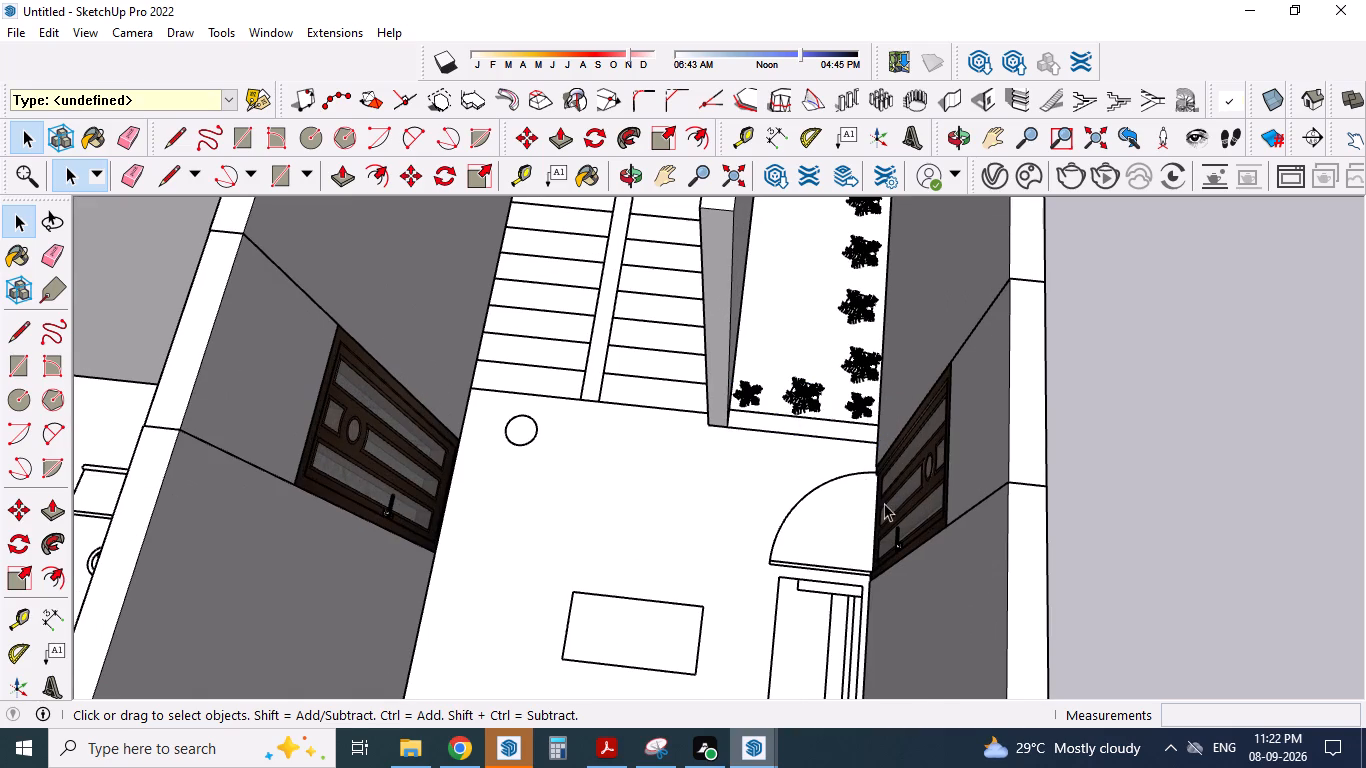
# Examine the planted strip's open ends and the adjoining walls from above and from the side.
pyautogui.moveTo(881, 508); pyautogui.dragTo(561, 570, button='middle')
pyautogui.scroll(-3, 552, 472)
pyautogui.moveTo(887, 552); pyautogui.dragTo(802, 587, button='middle')
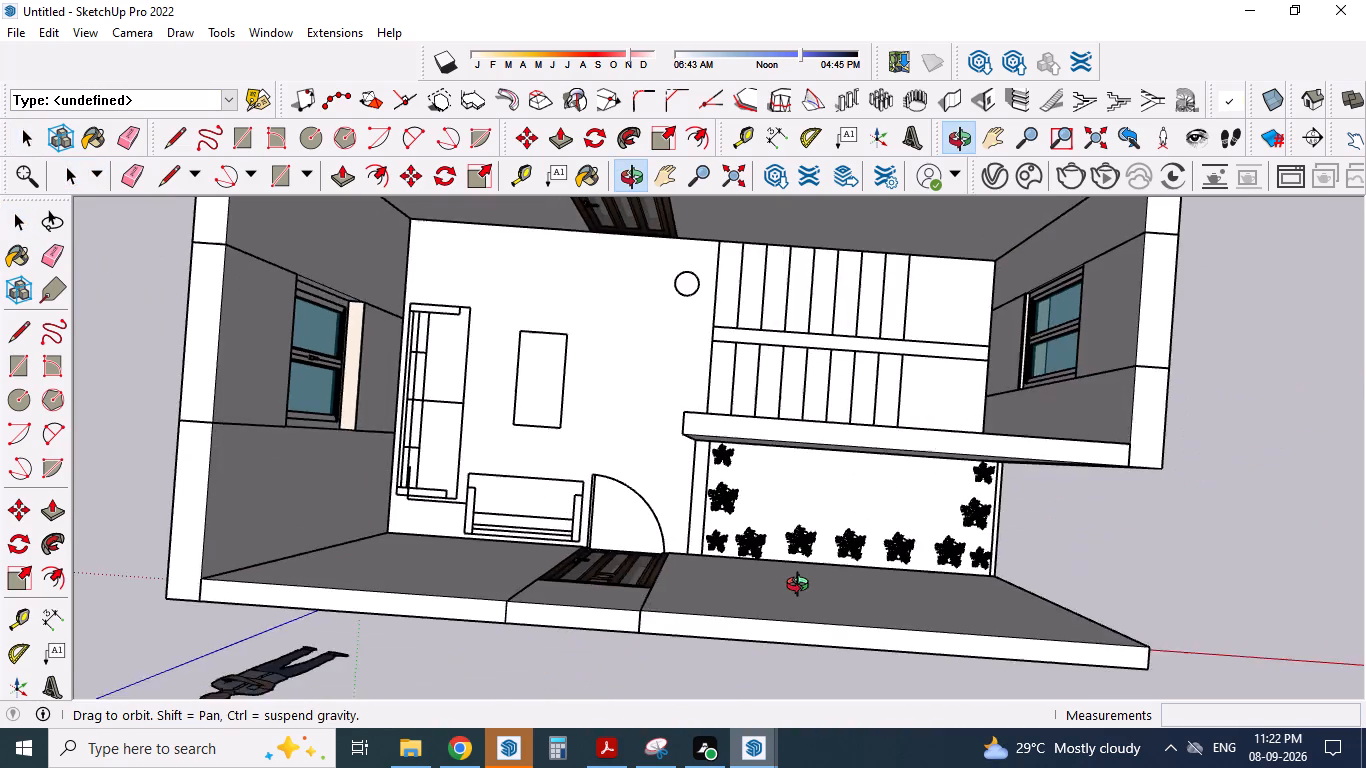
pyautogui.moveTo(802, 587); pyautogui.dragTo(818, 550, button='middle')
pyautogui.moveTo(1050, 555); pyautogui.dragTo(754, 484, button='middle')
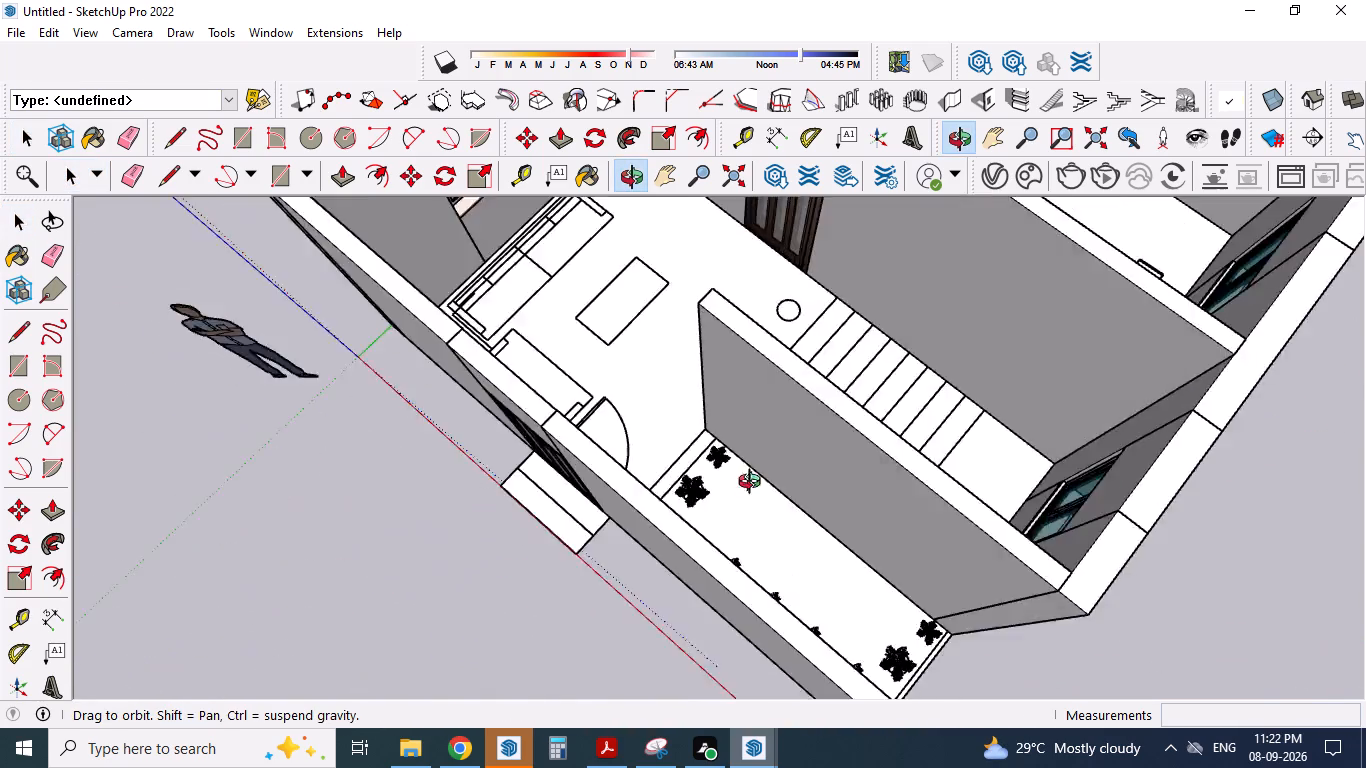
pyautogui.moveTo(754, 484); pyautogui.dragTo(538, 392, button='middle')
pyautogui.scroll(-4, 536, 363)
pyautogui.moveTo(634, 533); pyautogui.dragTo(621, 457, button='middle')
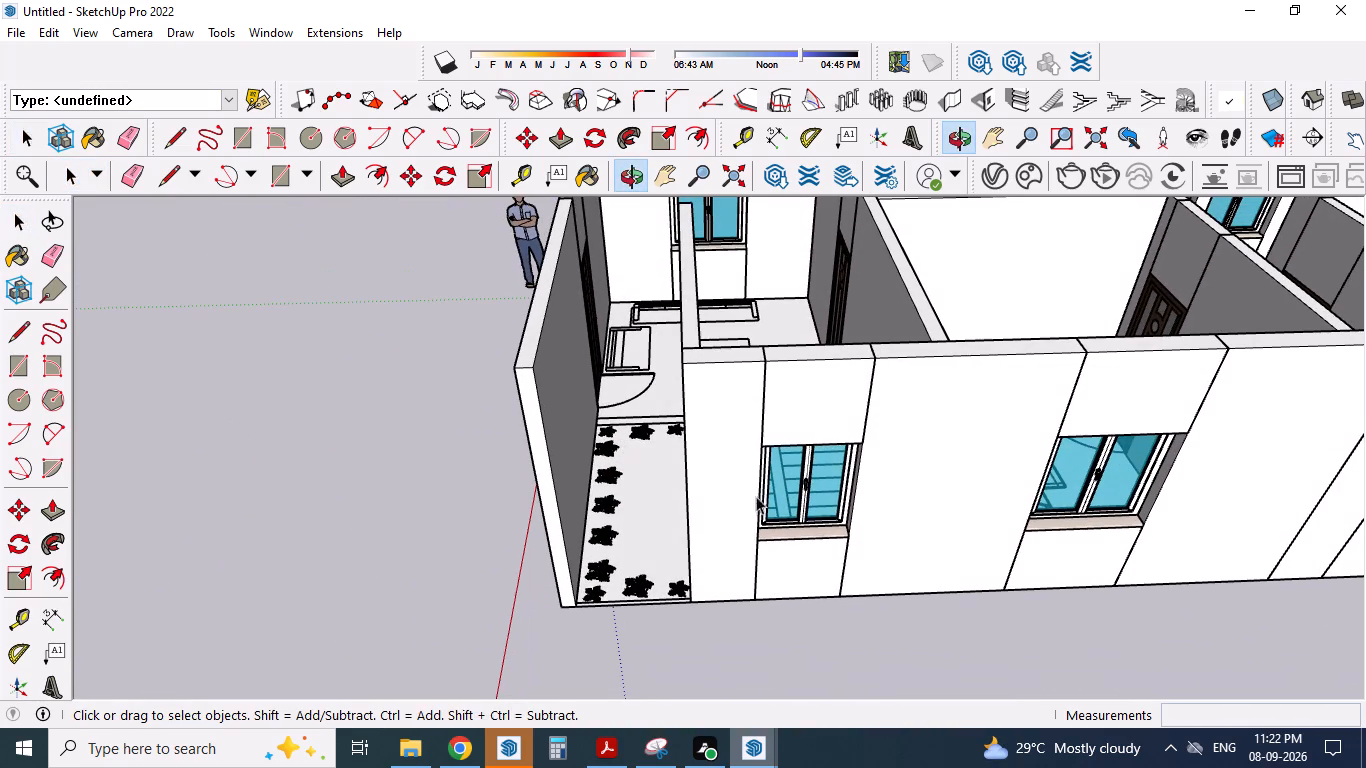
# Switch to the GF_3-9-26 model and explode the middle window section of its long outer wall.
pyautogui.click(751, 744)
pyautogui.click(828, 671)
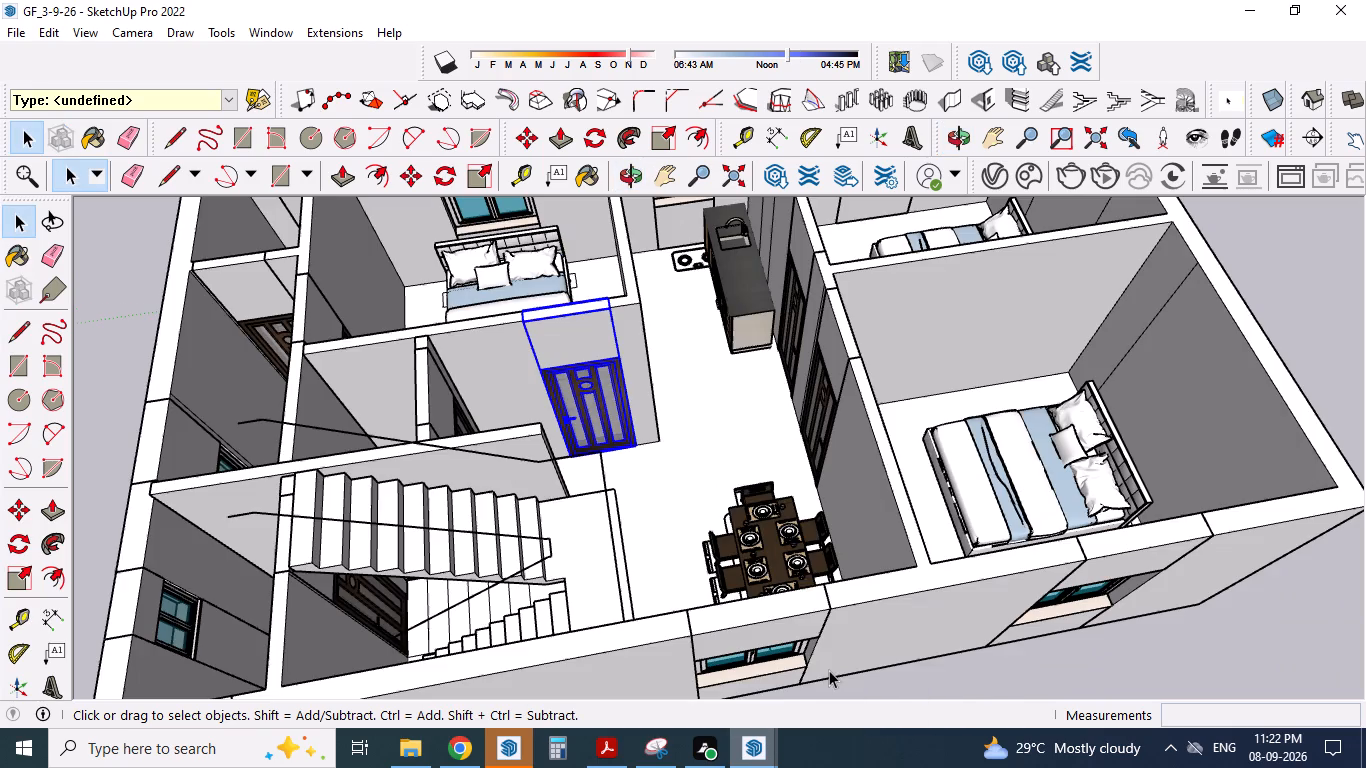
pyautogui.scroll(2, 703, 435)
pyautogui.scroll(-4, 701, 429)
pyautogui.moveTo(802, 554); pyautogui.dragTo(757, 423, button='middle')
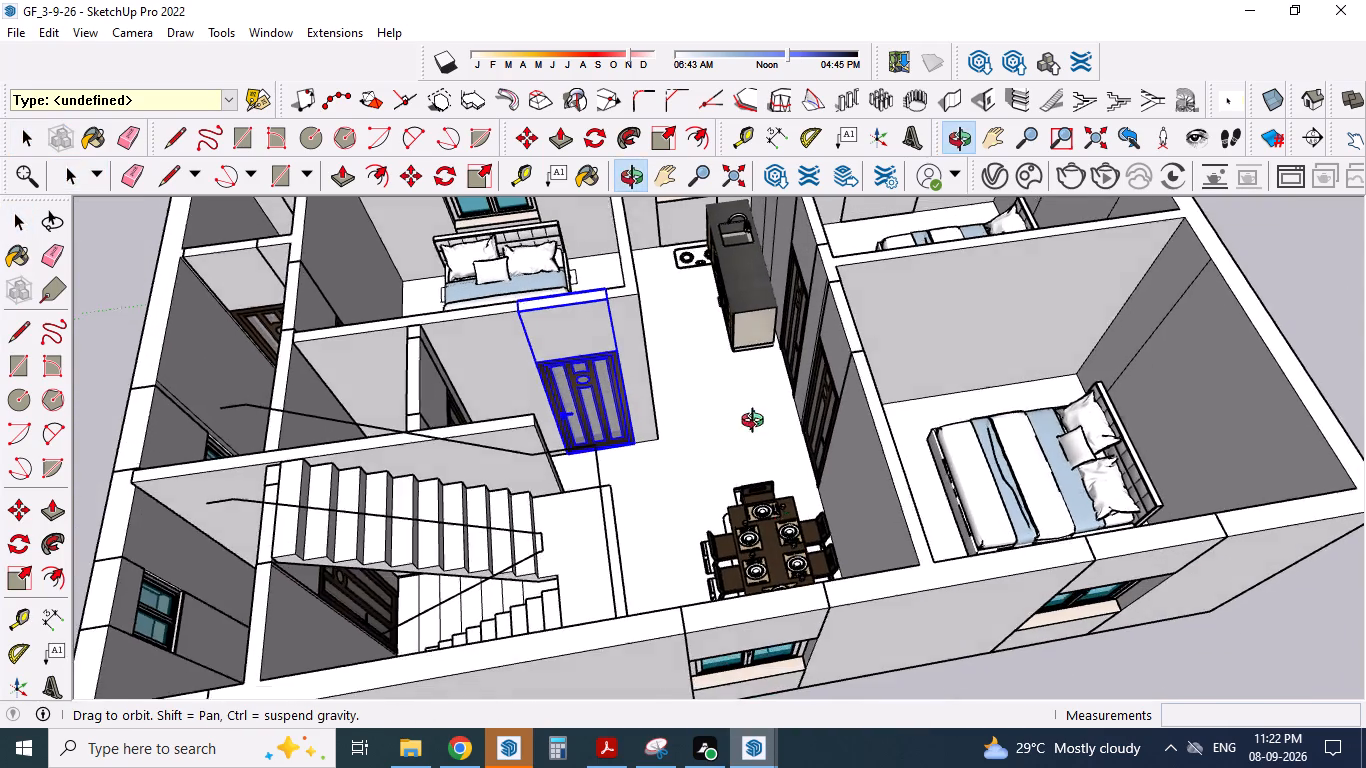
pyautogui.moveTo(757, 423); pyautogui.dragTo(738, 355, button='middle')
pyautogui.click(714, 412)
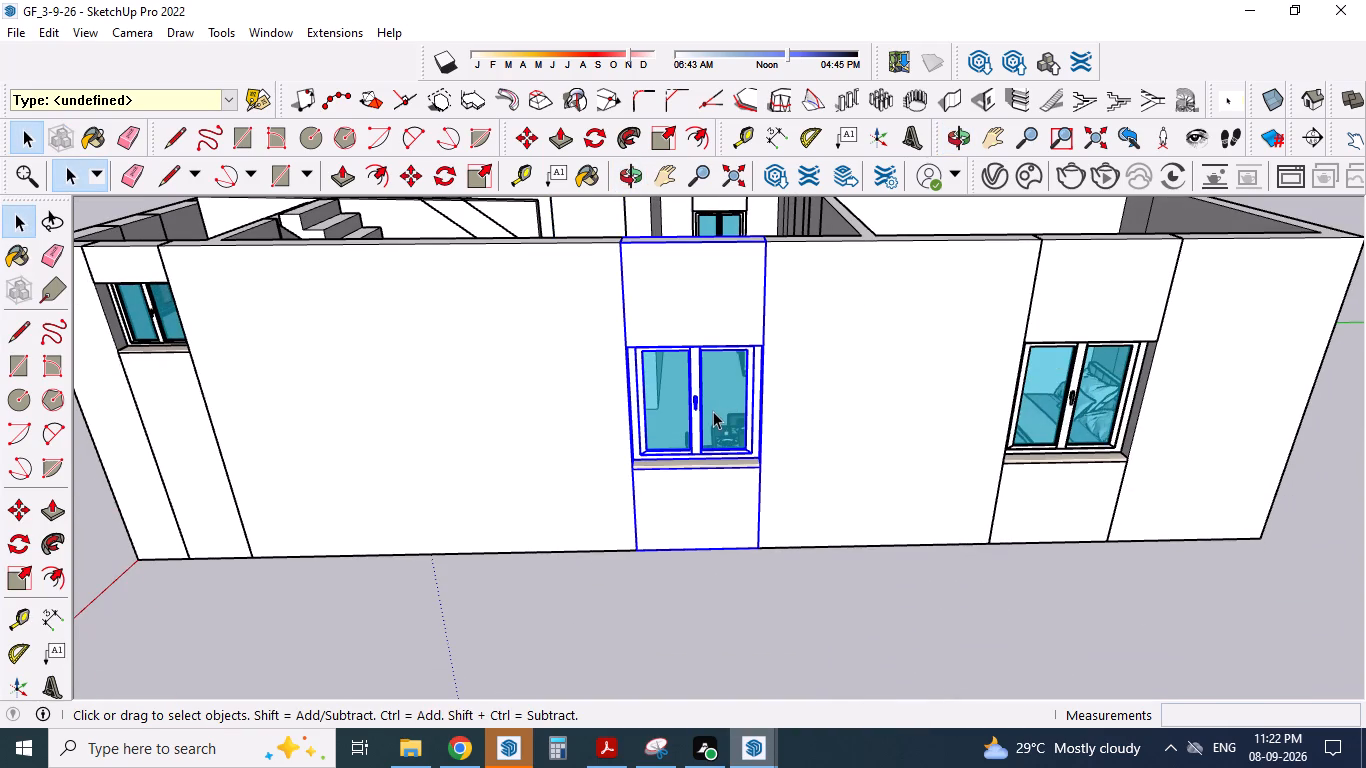
pyautogui.rightClick(713, 411)
pyautogui.click(773, 301)
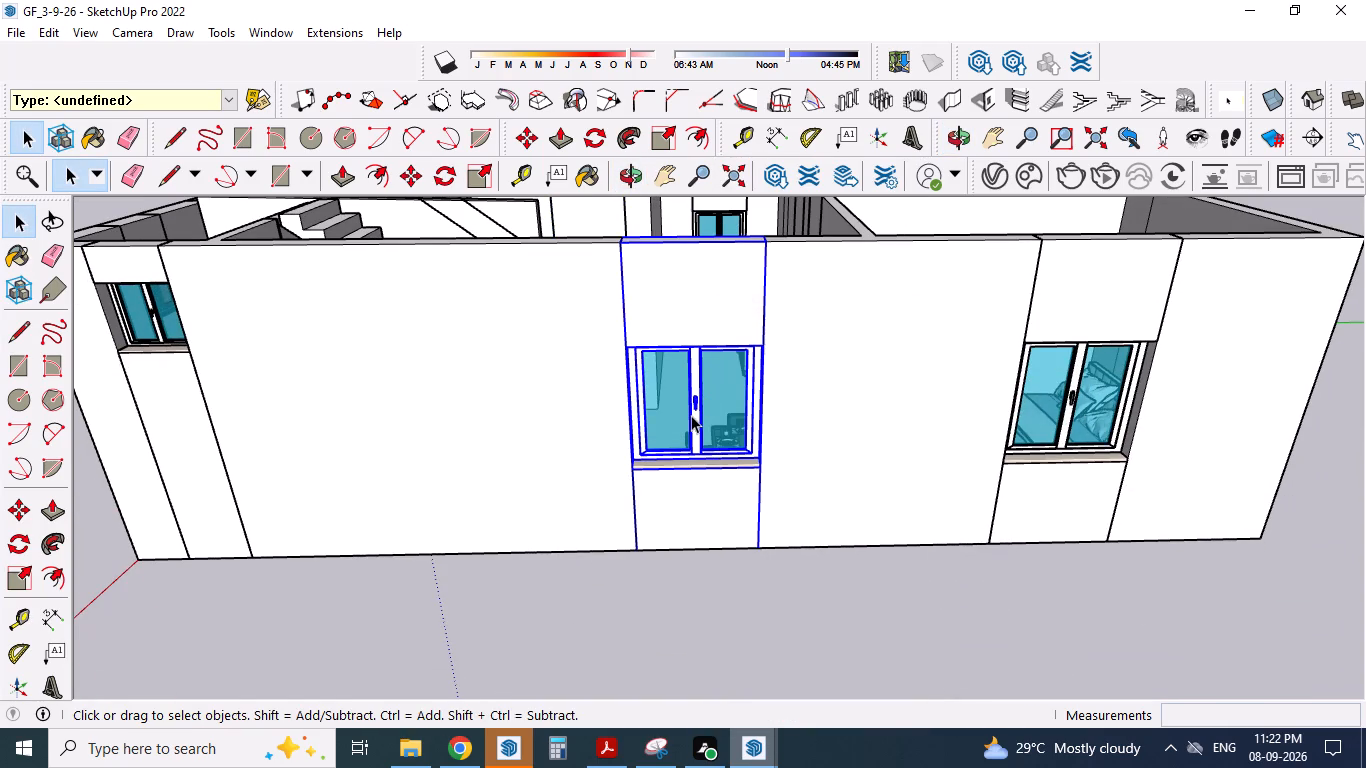
# Try to copy the middle window alone, without the wall pieces above and below it.
pyautogui.click(690, 417)
pyautogui.doubleClick(693, 417)
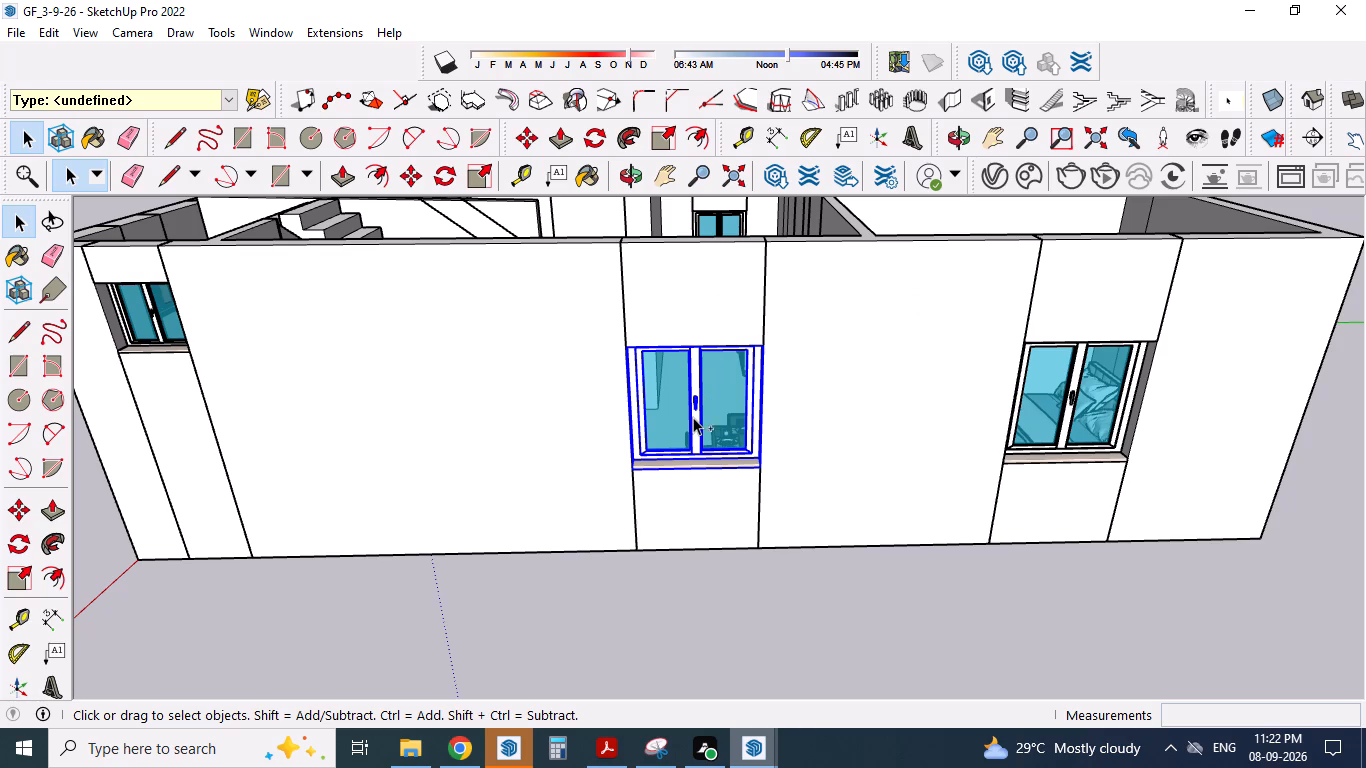
pyautogui.hotkey('ctrl', 'c')
pyautogui.moveTo(731, 502); pyautogui.dragTo(744, 558)
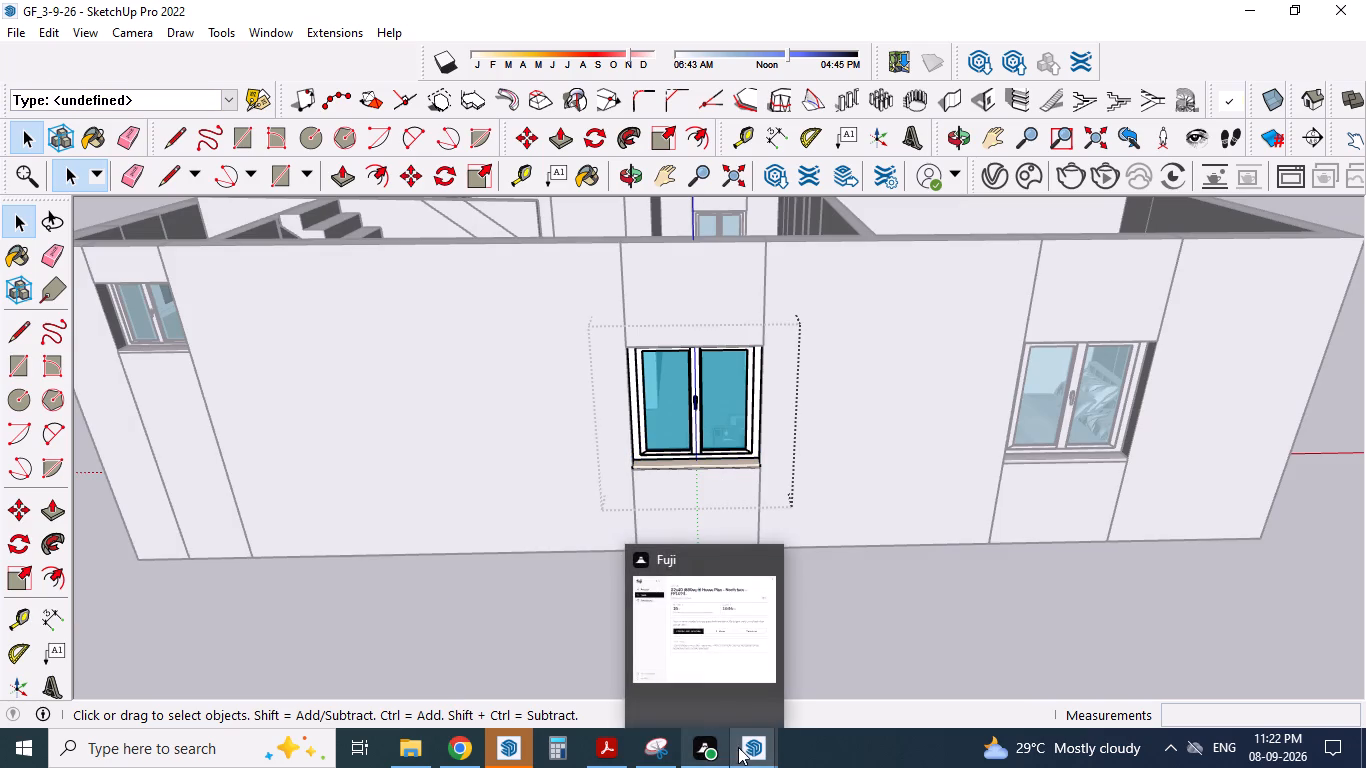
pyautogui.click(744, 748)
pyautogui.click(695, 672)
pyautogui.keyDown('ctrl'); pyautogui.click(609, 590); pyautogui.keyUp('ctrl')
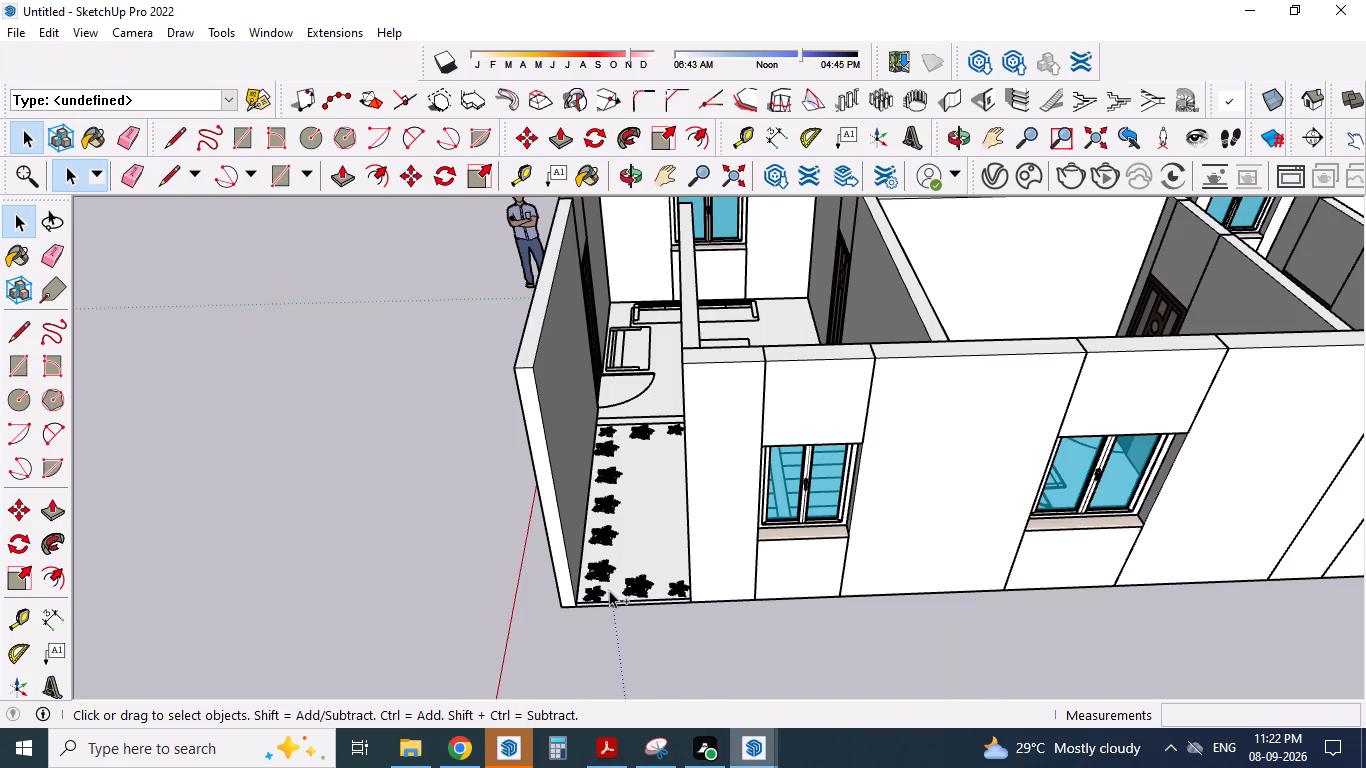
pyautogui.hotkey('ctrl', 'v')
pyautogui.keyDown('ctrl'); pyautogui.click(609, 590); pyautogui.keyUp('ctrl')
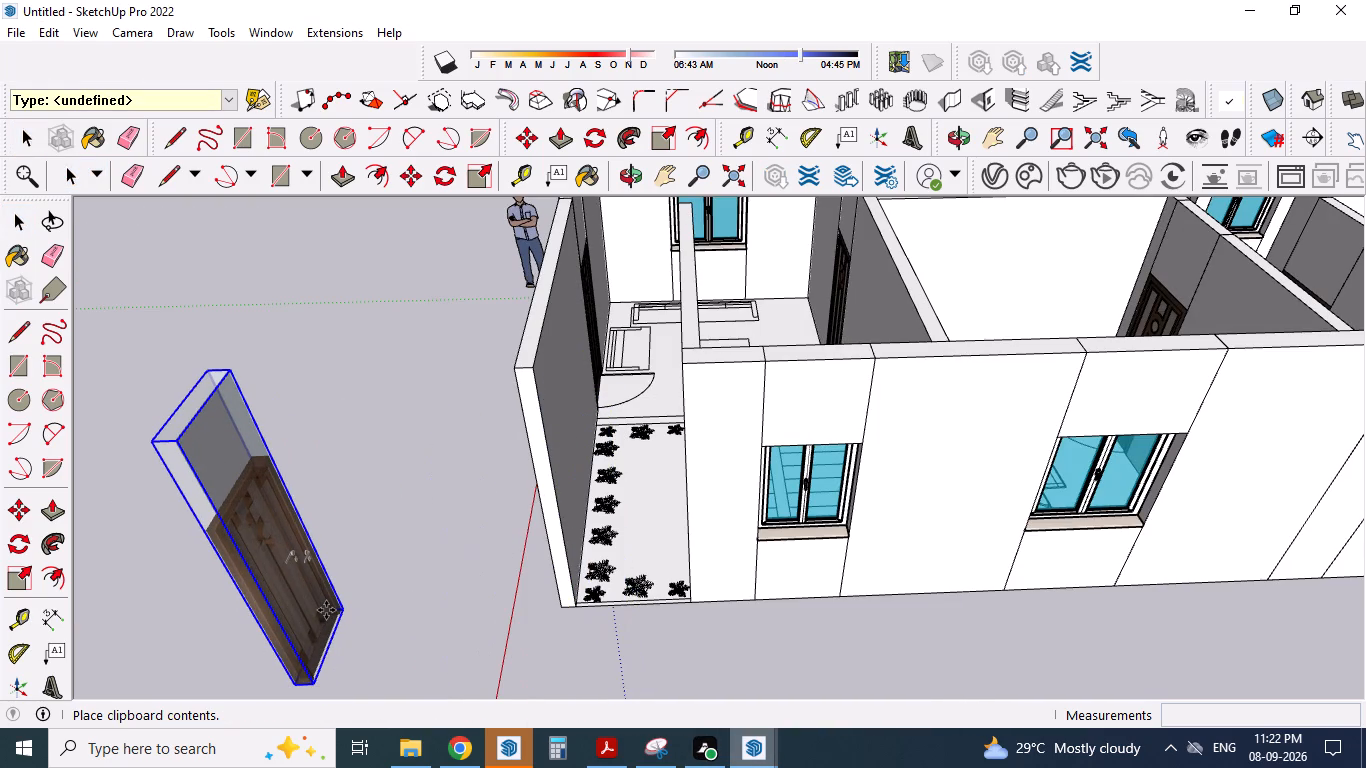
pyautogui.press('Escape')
# Copy the middle window alone from the GF_3-9-26 model and paste it at the planted strip's open outer end in the house model.
pyautogui.click(774, 743)
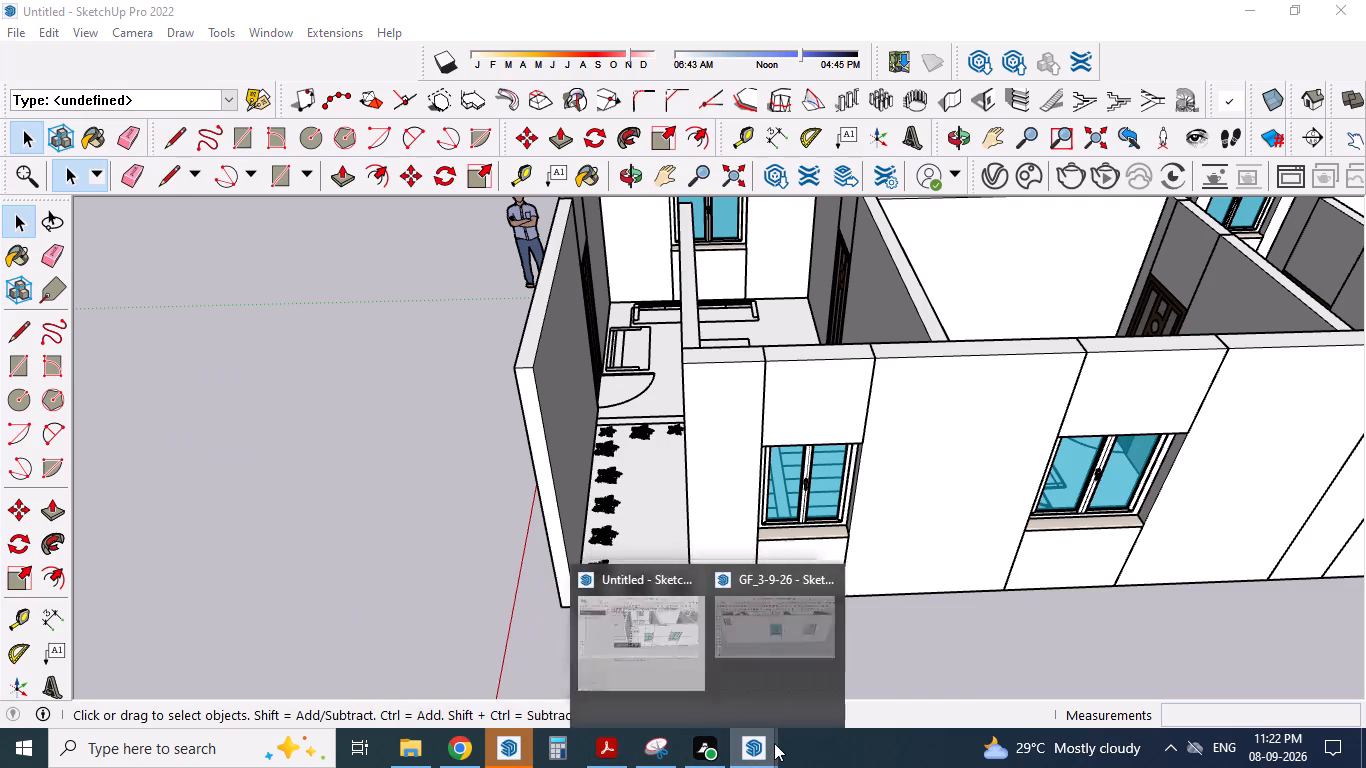
pyautogui.click(841, 693)
pyautogui.click(727, 608)
pyautogui.click(722, 452)
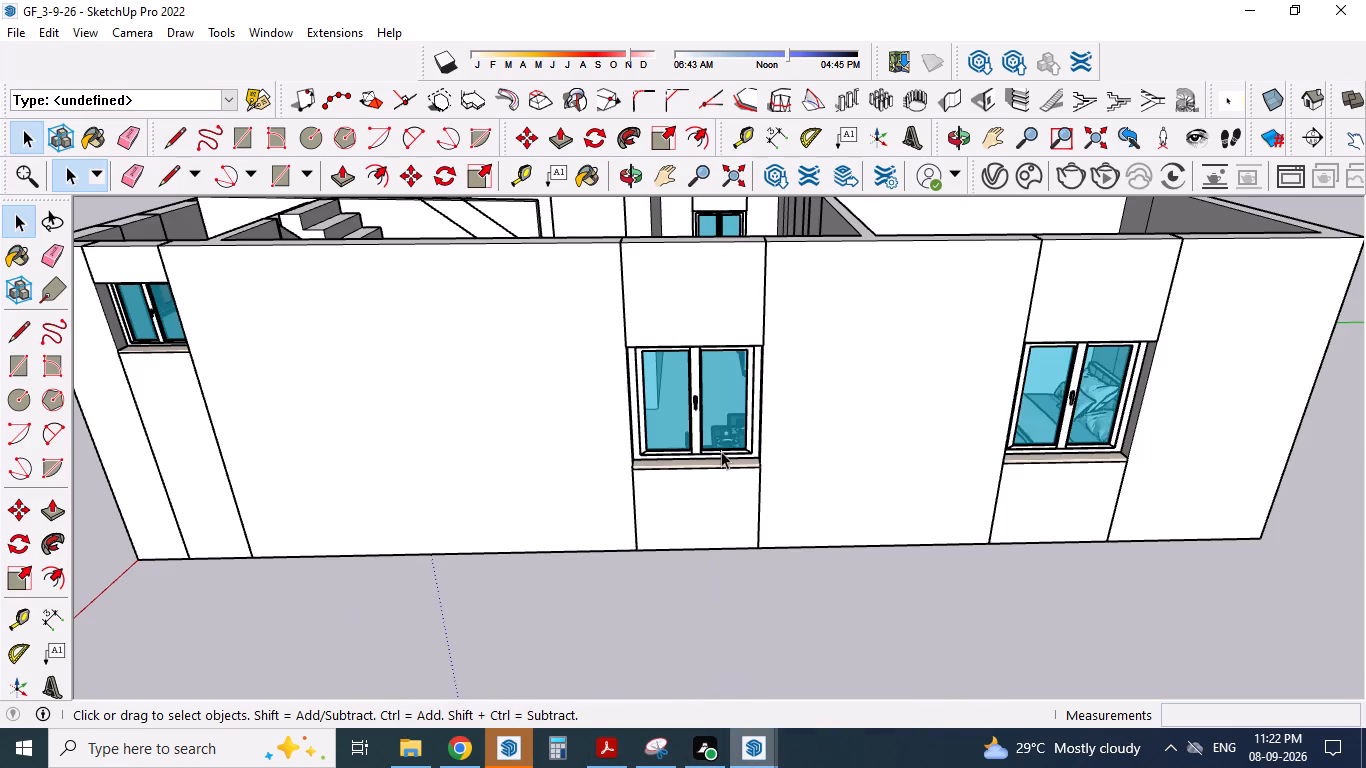
pyautogui.hotkey('ctrl', 'c')
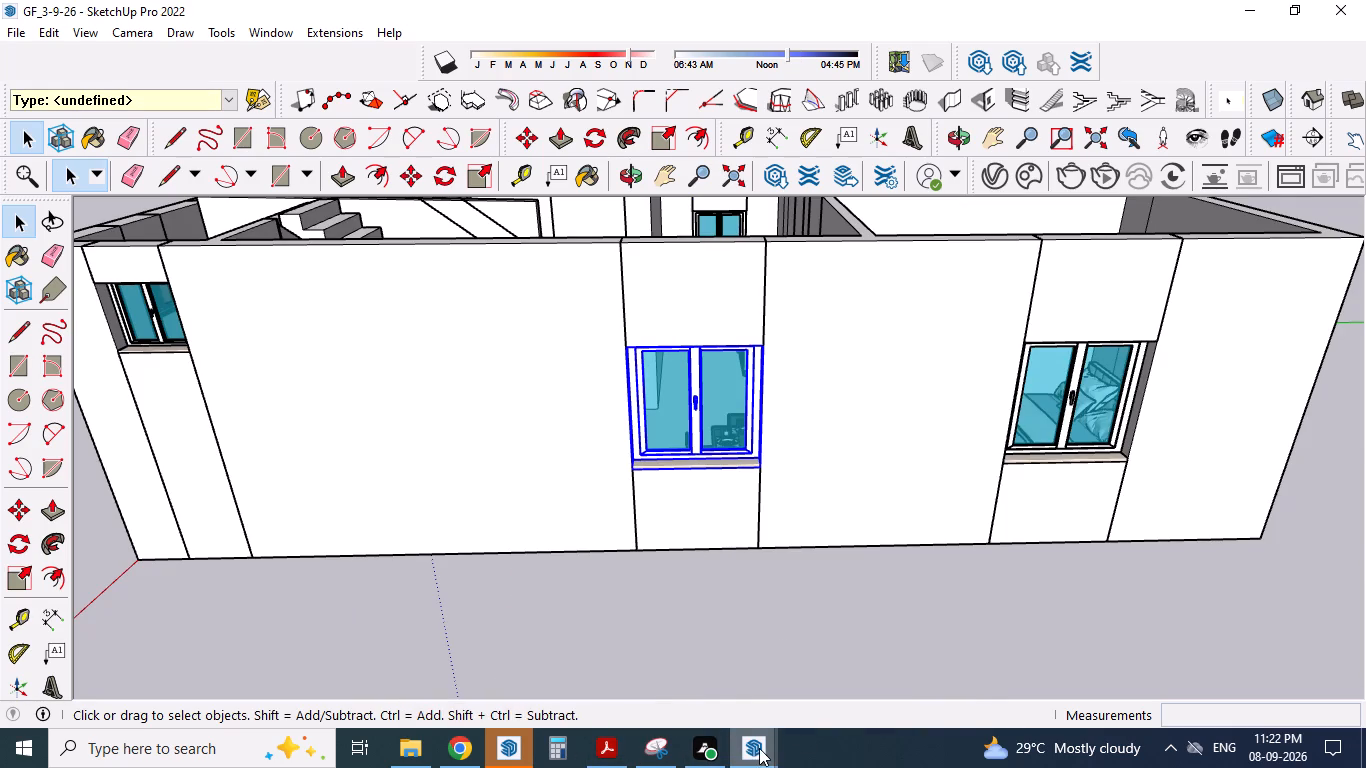
pyautogui.click(759, 748)
pyautogui.click(647, 675)
pyautogui.scroll(3, 616, 661)
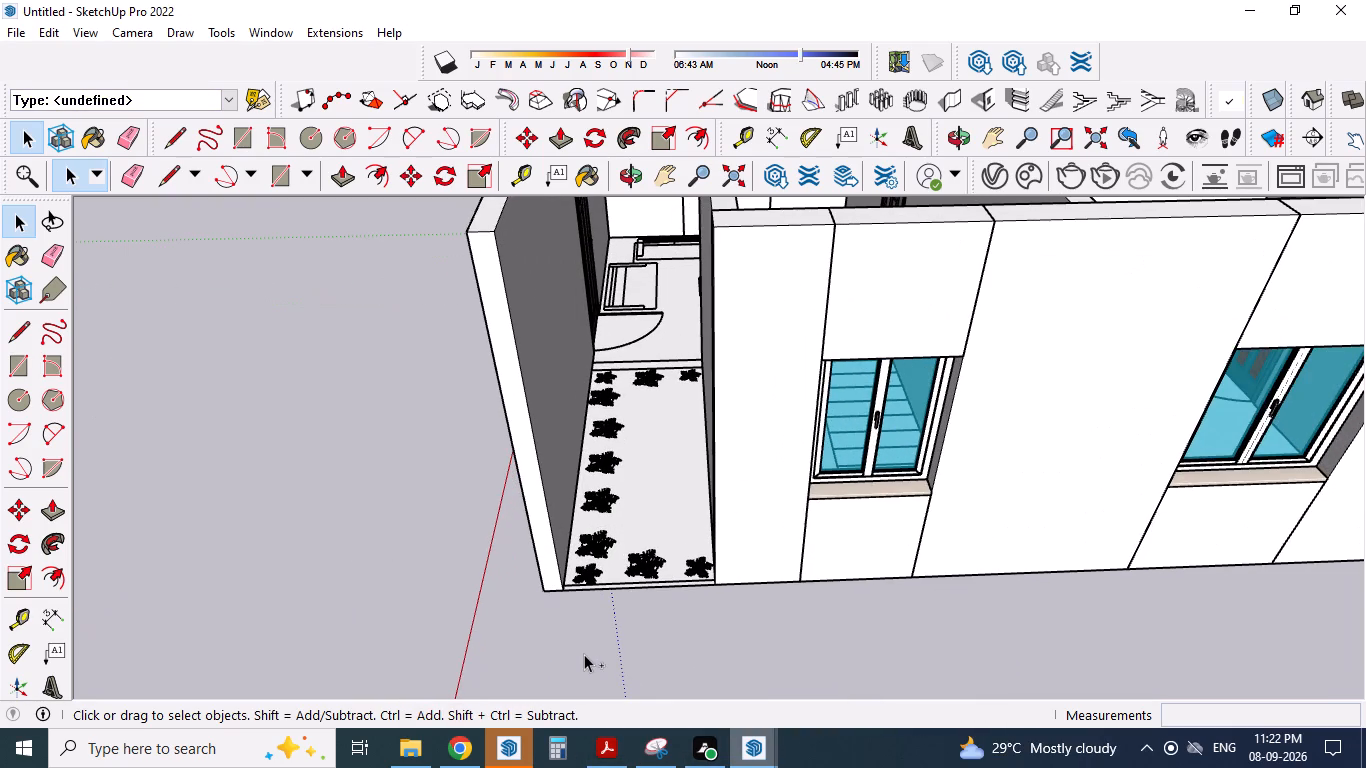
pyautogui.hotkey('ctrl', 'v')
pyautogui.click(554, 574)
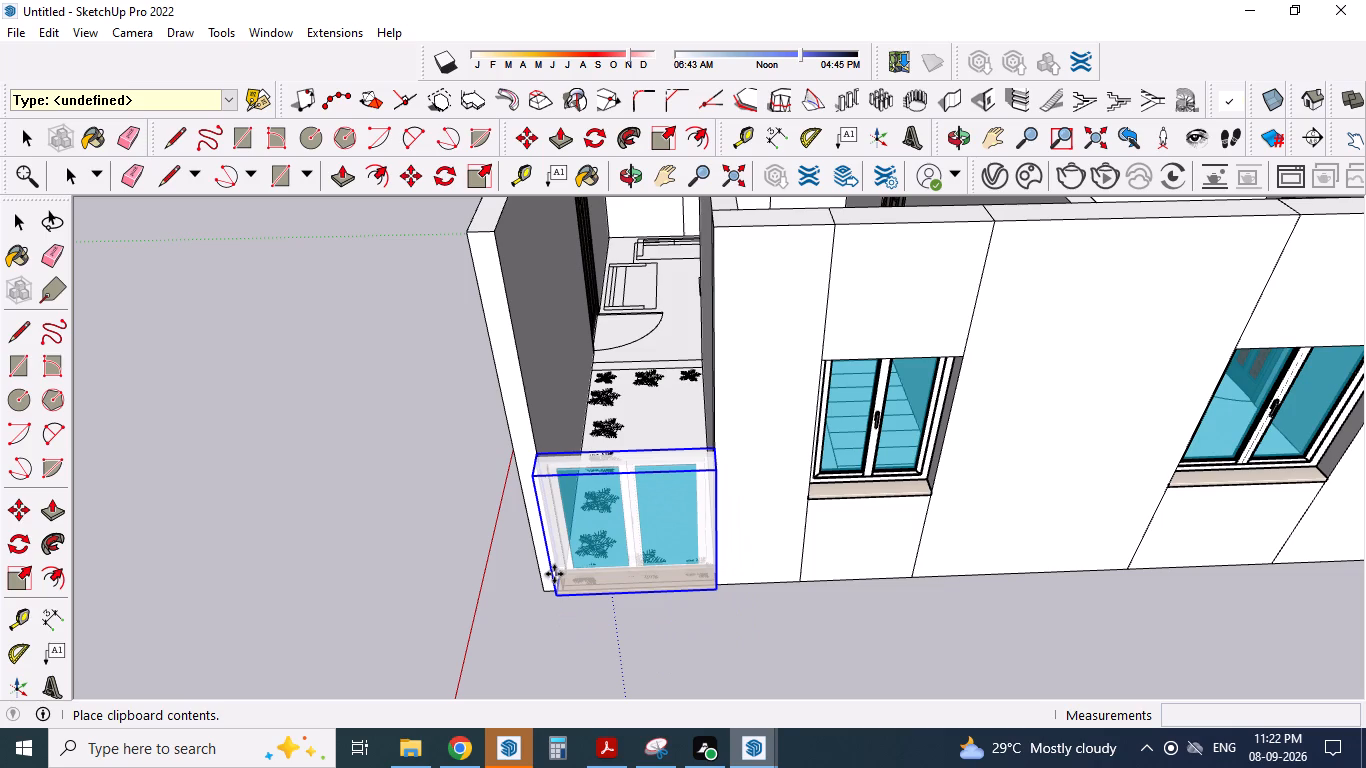
# Move the pasted window by its sill corner onto the base corner of the side wall at the planted strip's open end.
pyautogui.scroll(12, 582, 582)
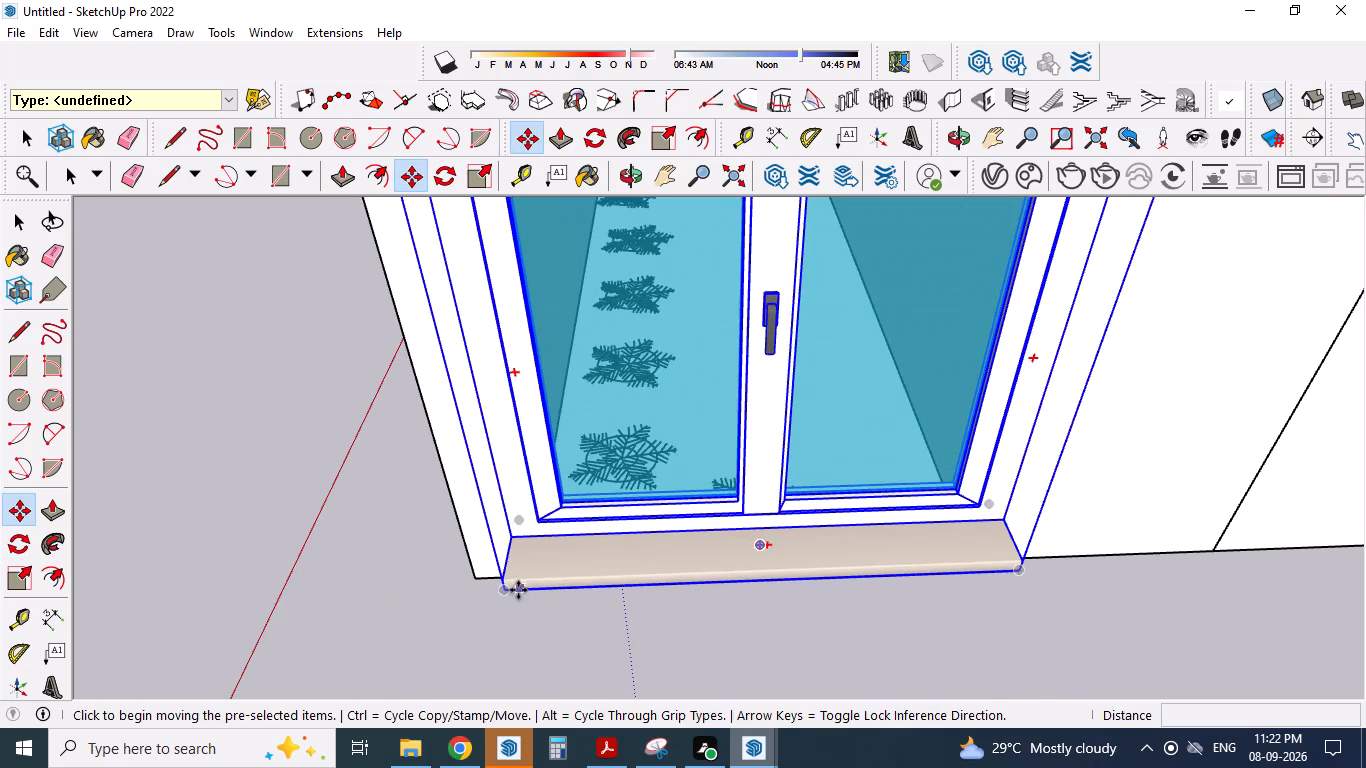
pyautogui.moveTo(506, 591); pyautogui.dragTo(528, 564)
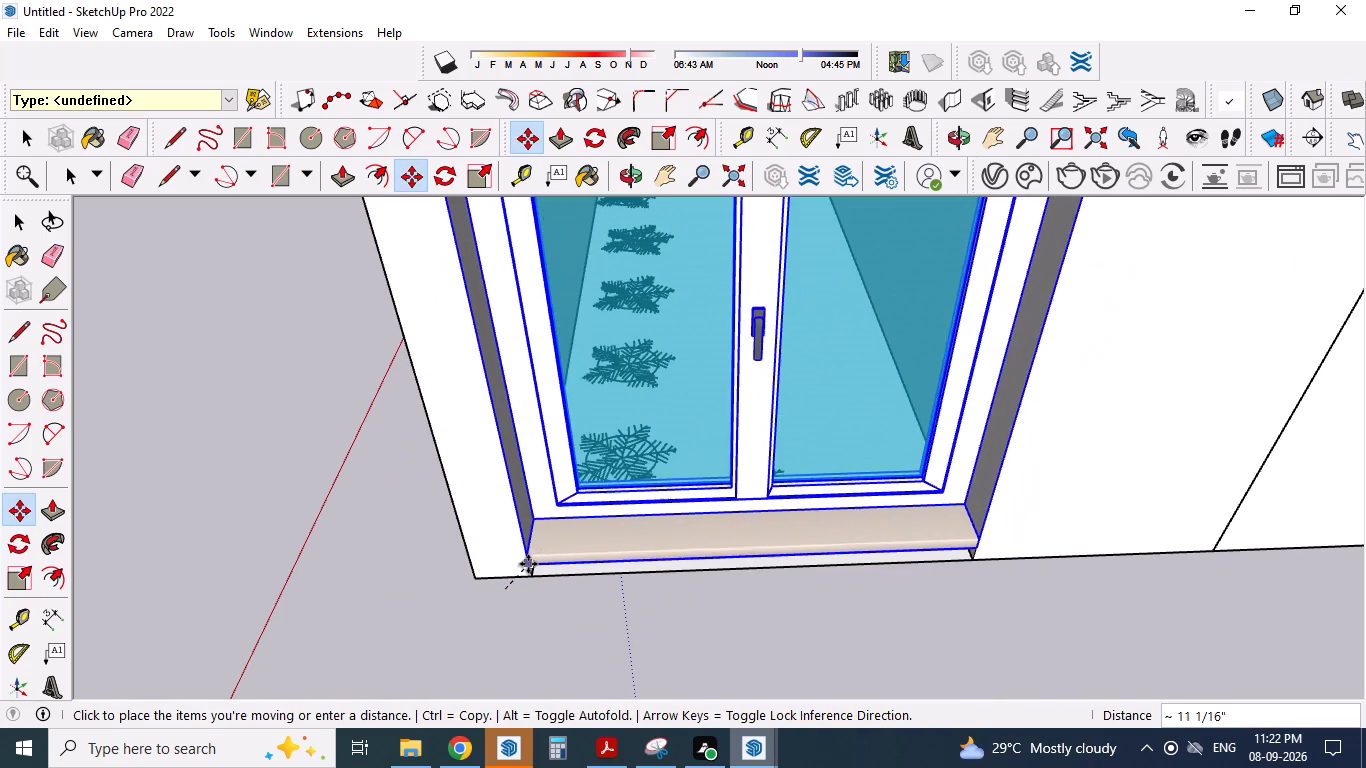
pyautogui.moveTo(528, 564); pyautogui.dragTo(528, 603)
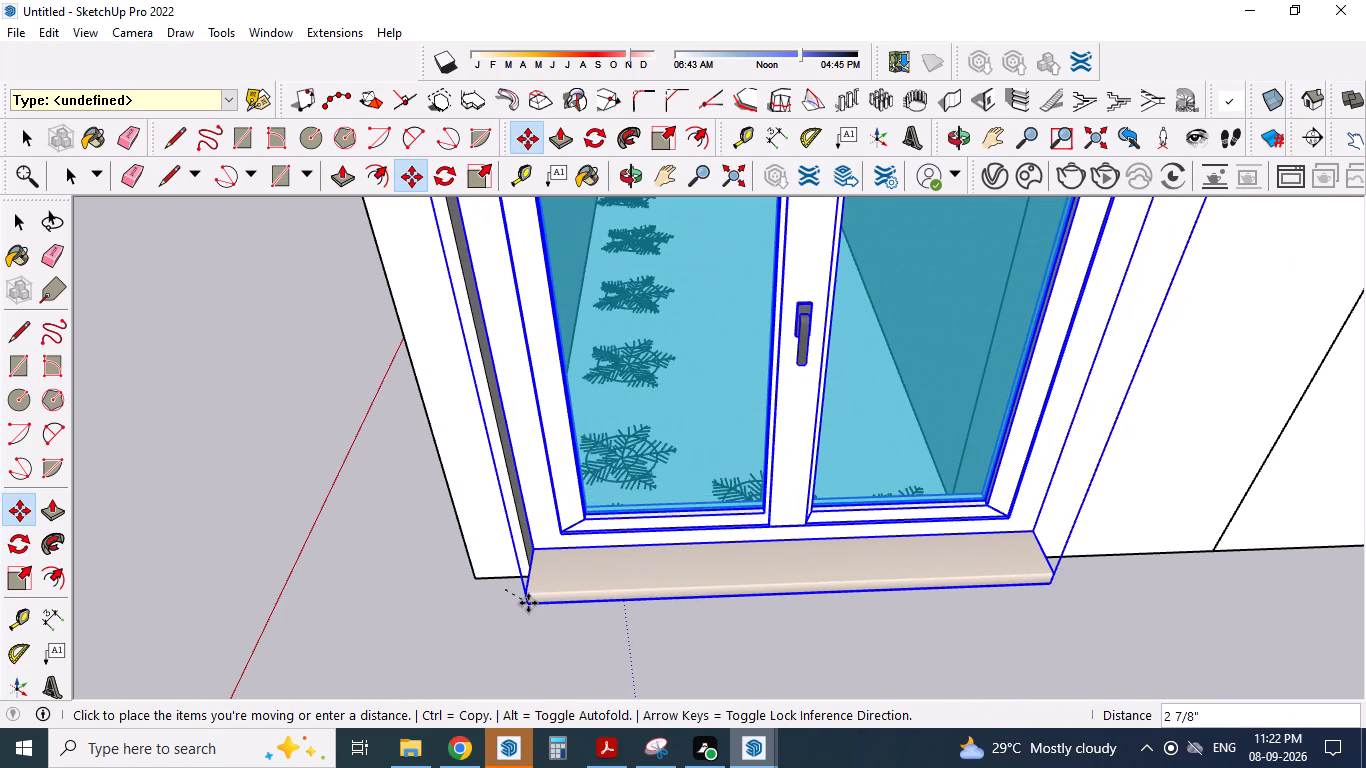
pyautogui.click(580, 661)
pyautogui.click(652, 623)
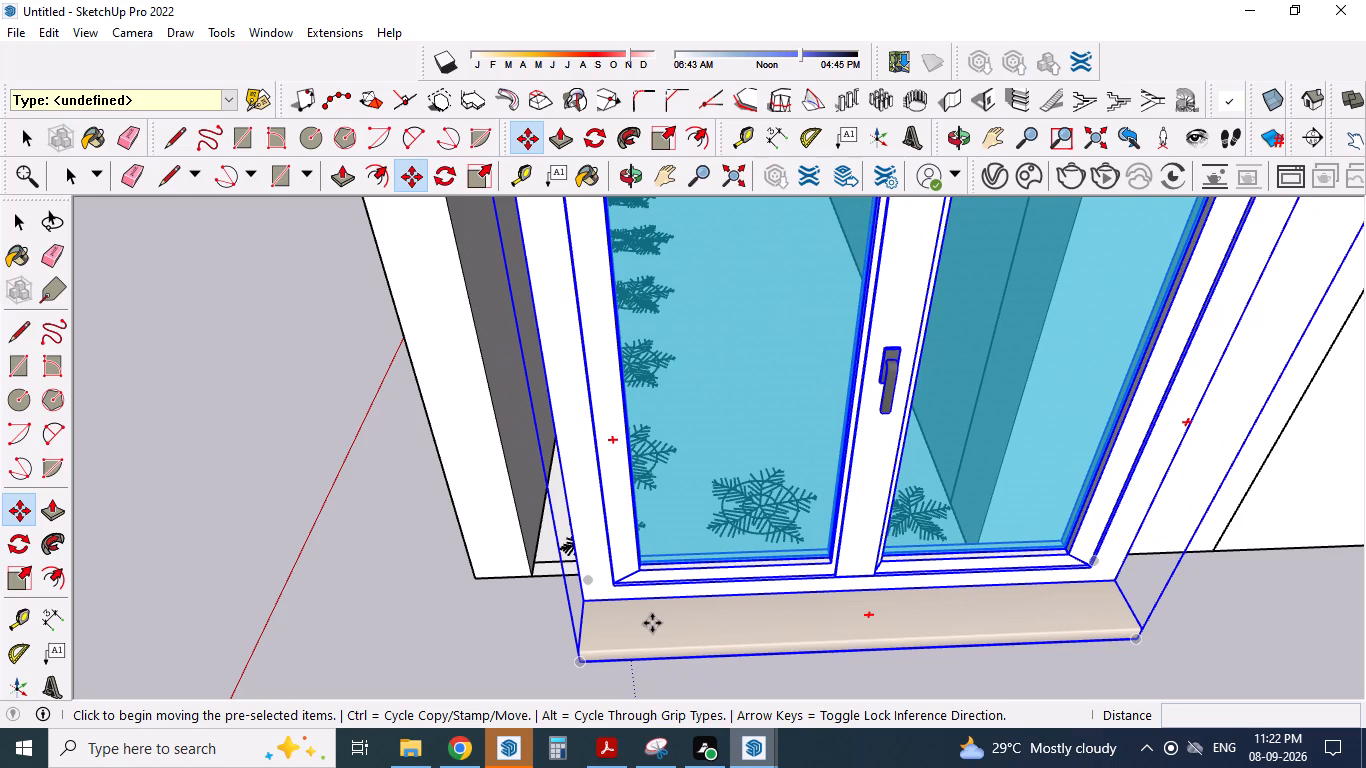
pyautogui.press('space')
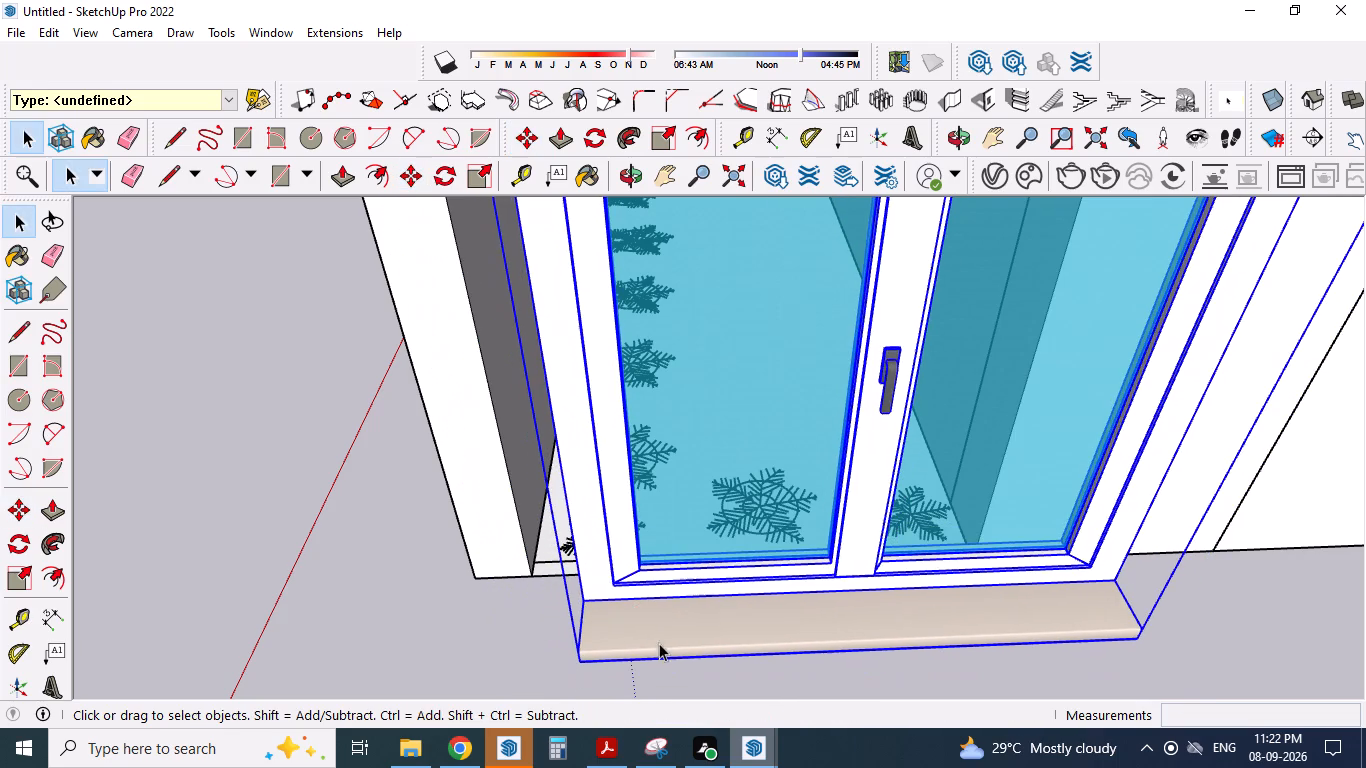
pyautogui.click(612, 611)
pyautogui.press('m')
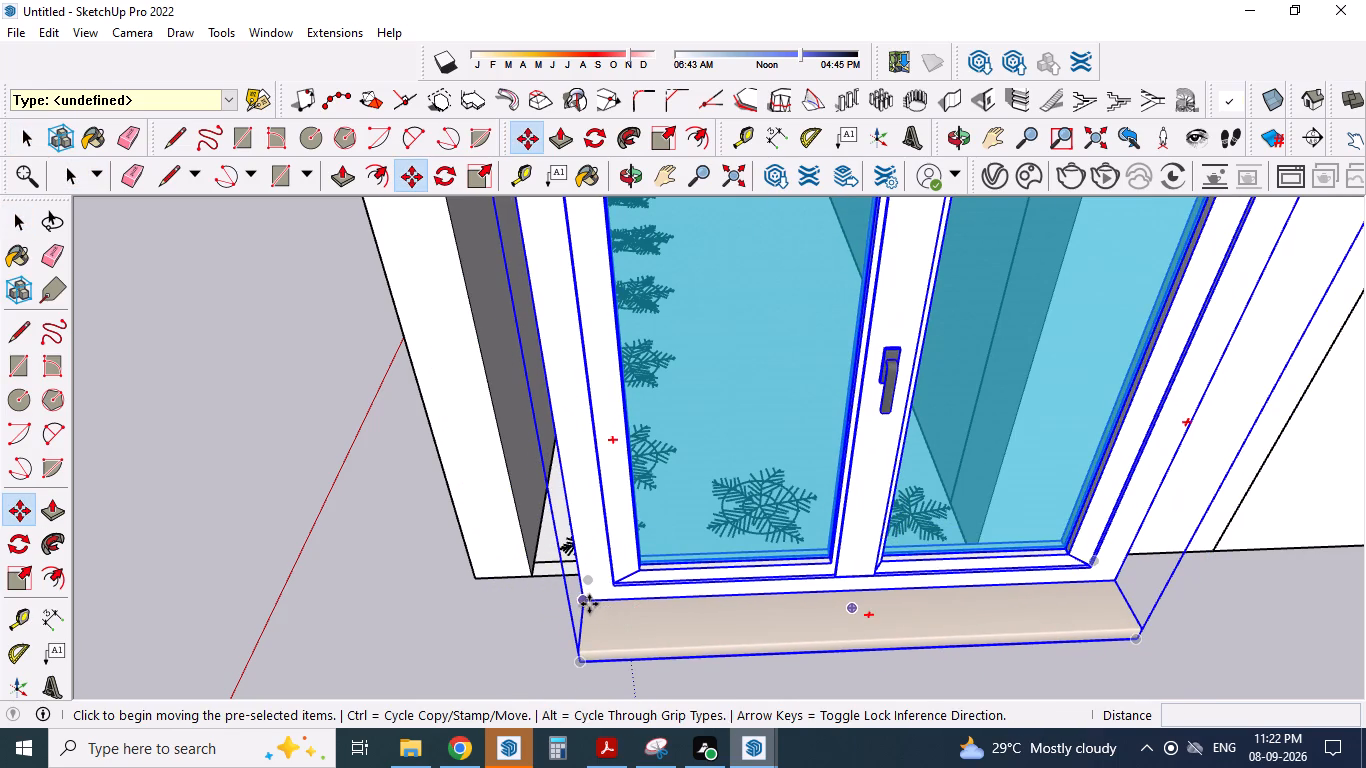
pyautogui.moveTo(589, 604); pyautogui.dragTo(535, 567)
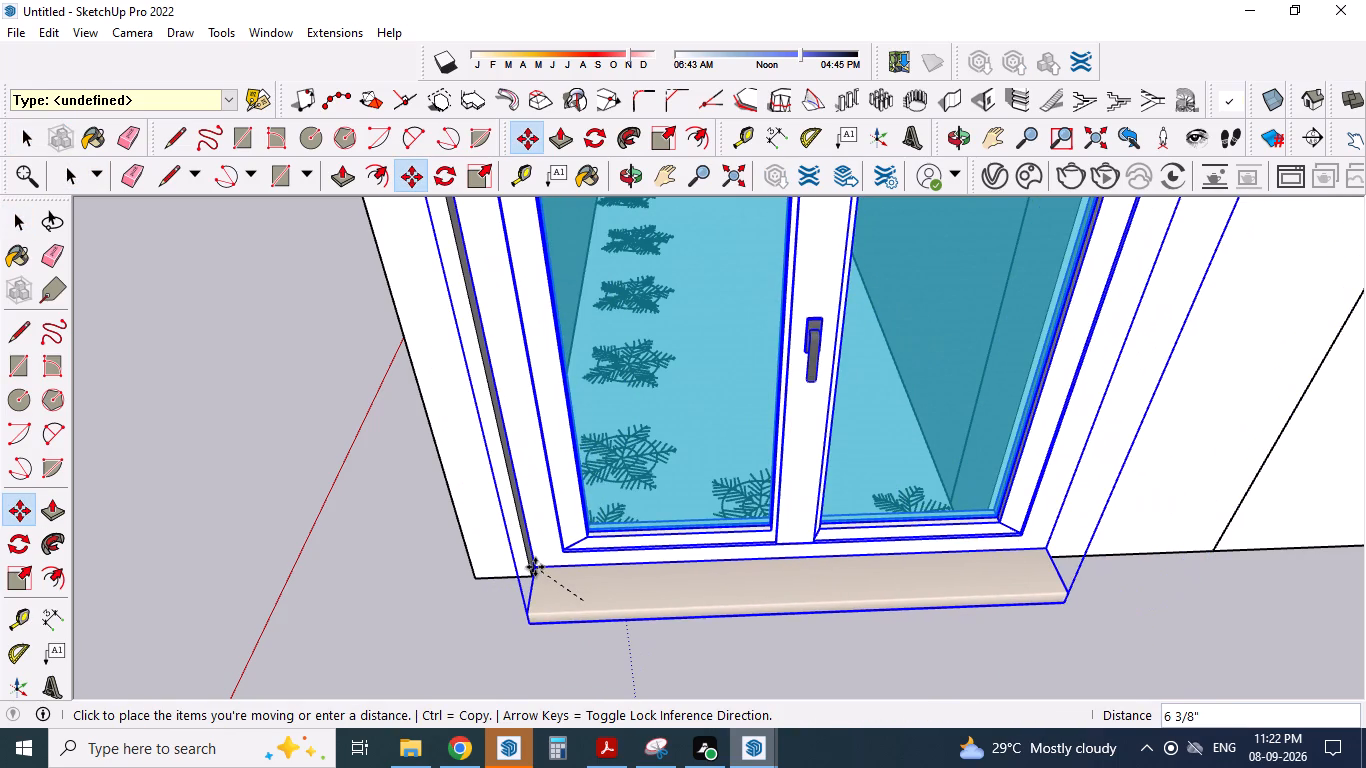
pyautogui.click(535, 567)
# Move the window 4" inward so the sill's front corner meets the side wall's base.
pyautogui.scroll(-1, 639, 628)
pyautogui.moveTo(752, 606); pyautogui.dragTo(772, 653, button='middle')
pyautogui.scroll(-3, 776, 653)
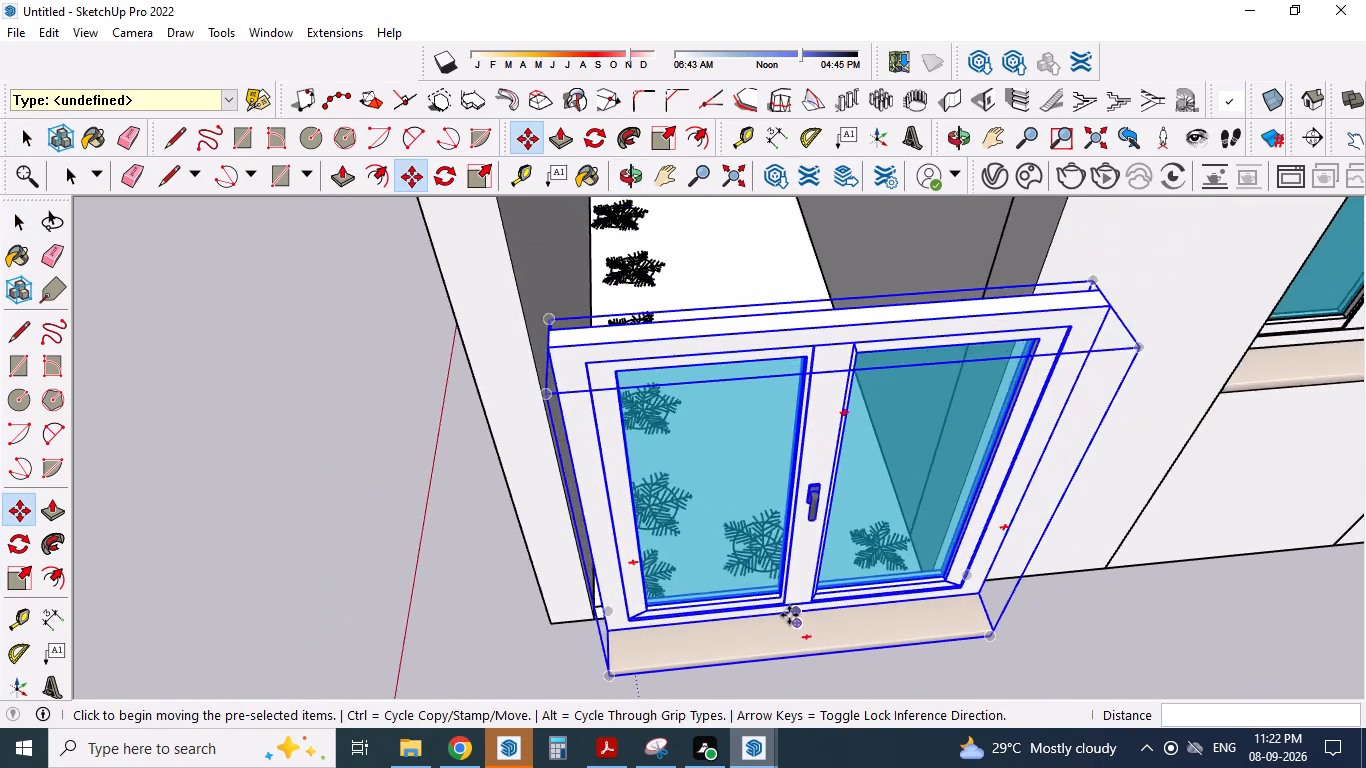
pyautogui.moveTo(917, 594); pyautogui.dragTo(847, 519, button='middle')
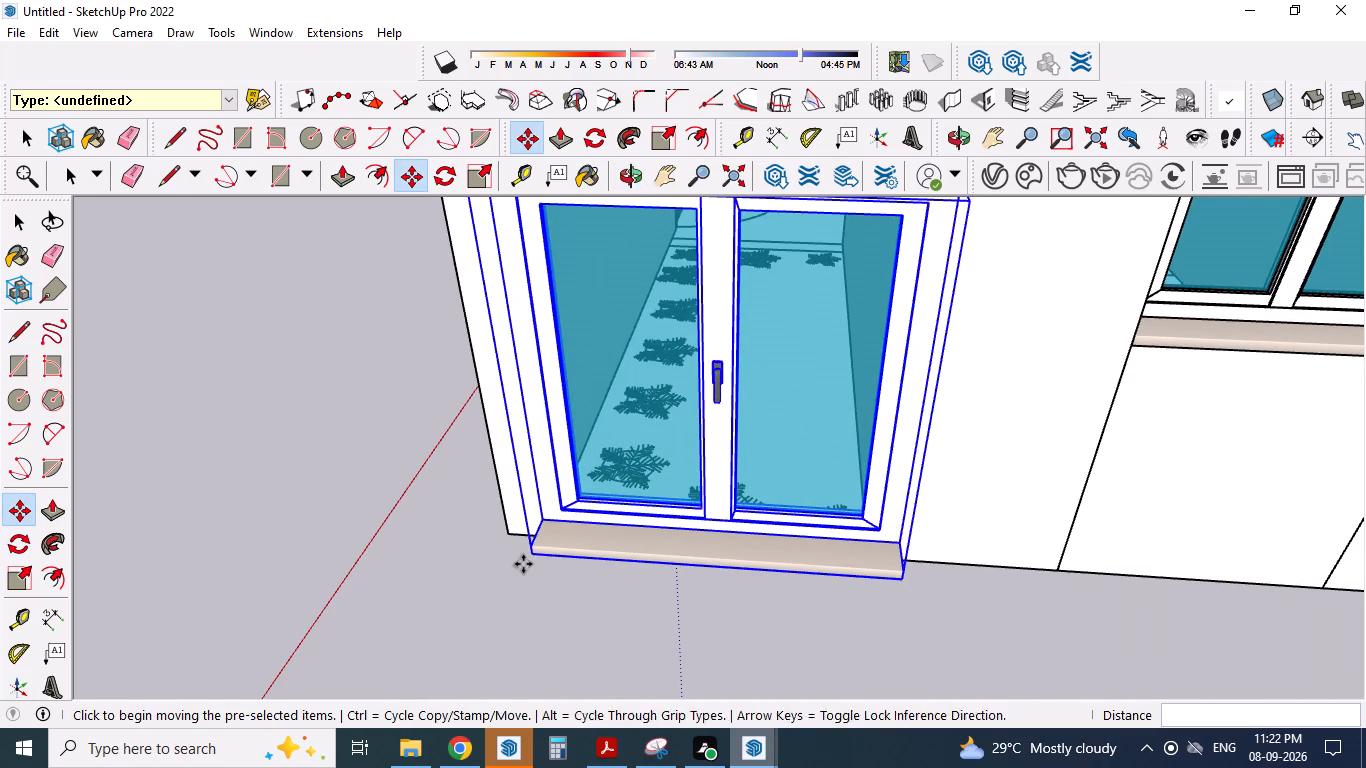
pyautogui.moveTo(530, 553); pyautogui.dragTo(538, 532)
pyautogui.click(538, 532)
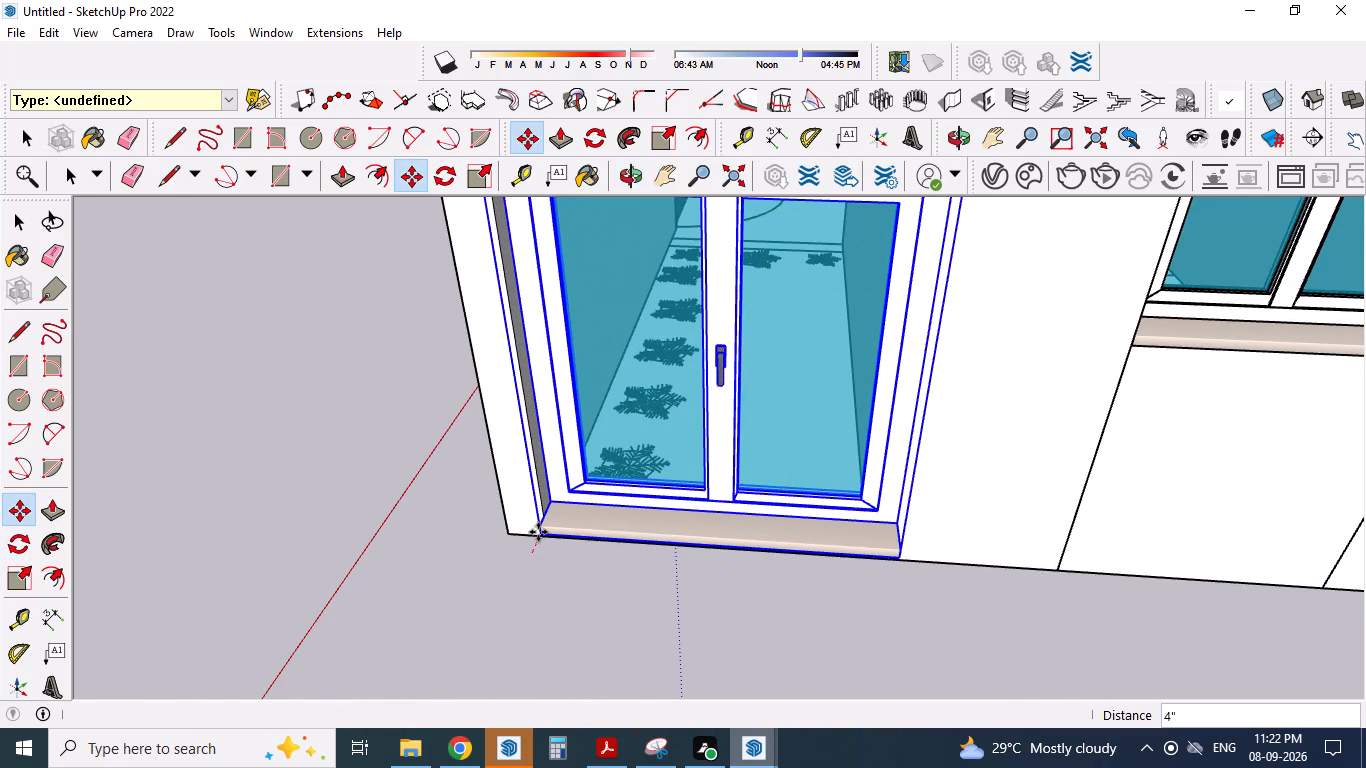
# Scale the window vertically from its base up to the top of the planted strip's side wall.
pyautogui.scroll(-5, 626, 616)
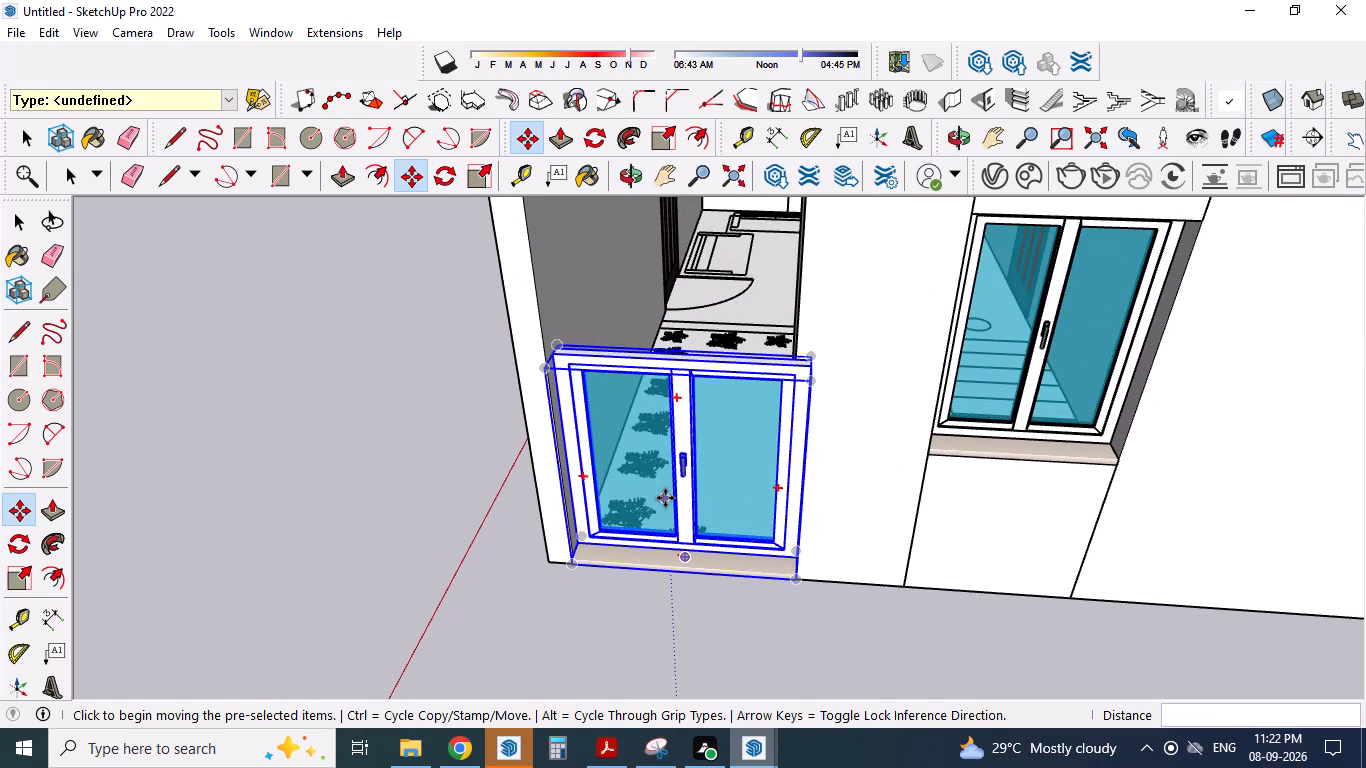
pyautogui.press('s')
pyautogui.scroll(-5, 688, 572)
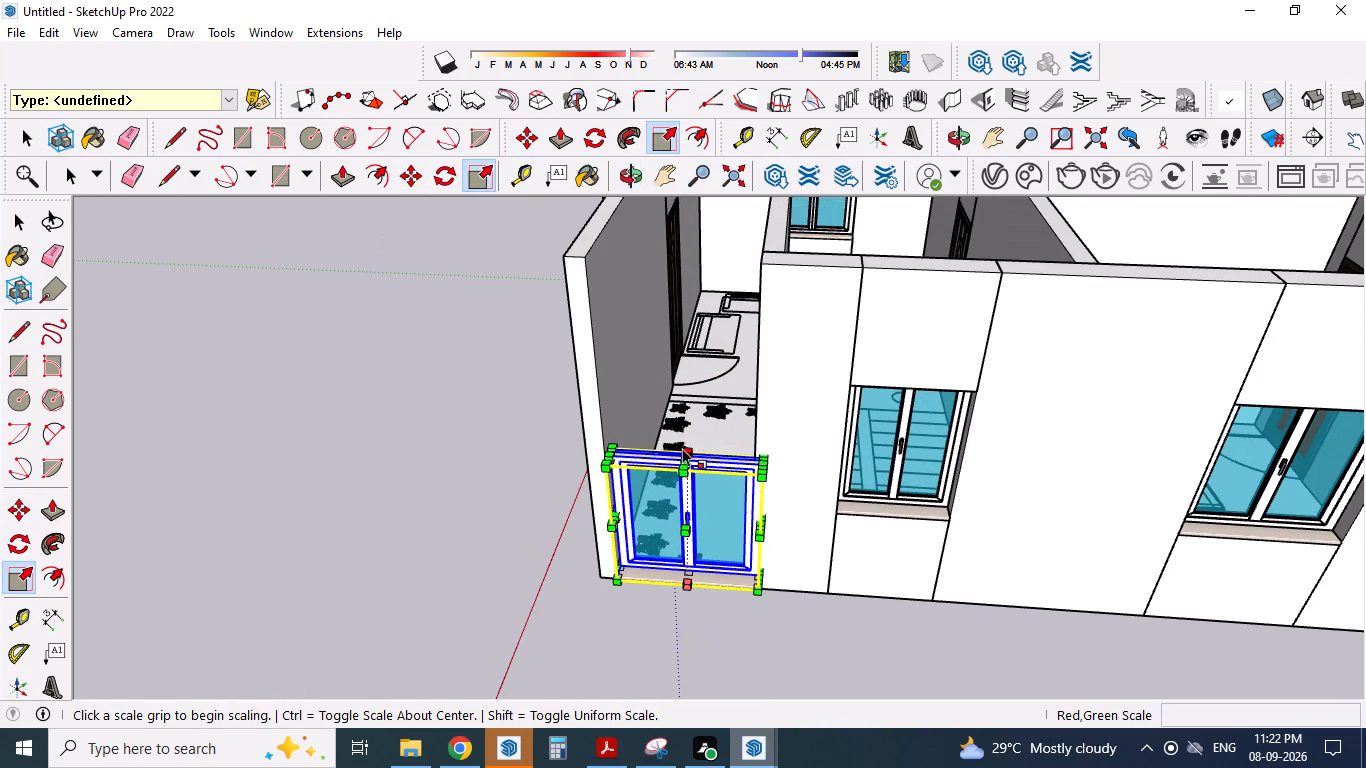
pyautogui.moveTo(699, 519); pyautogui.dragTo(710, 573, button='middle')
pyautogui.scroll(6, 700, 520)
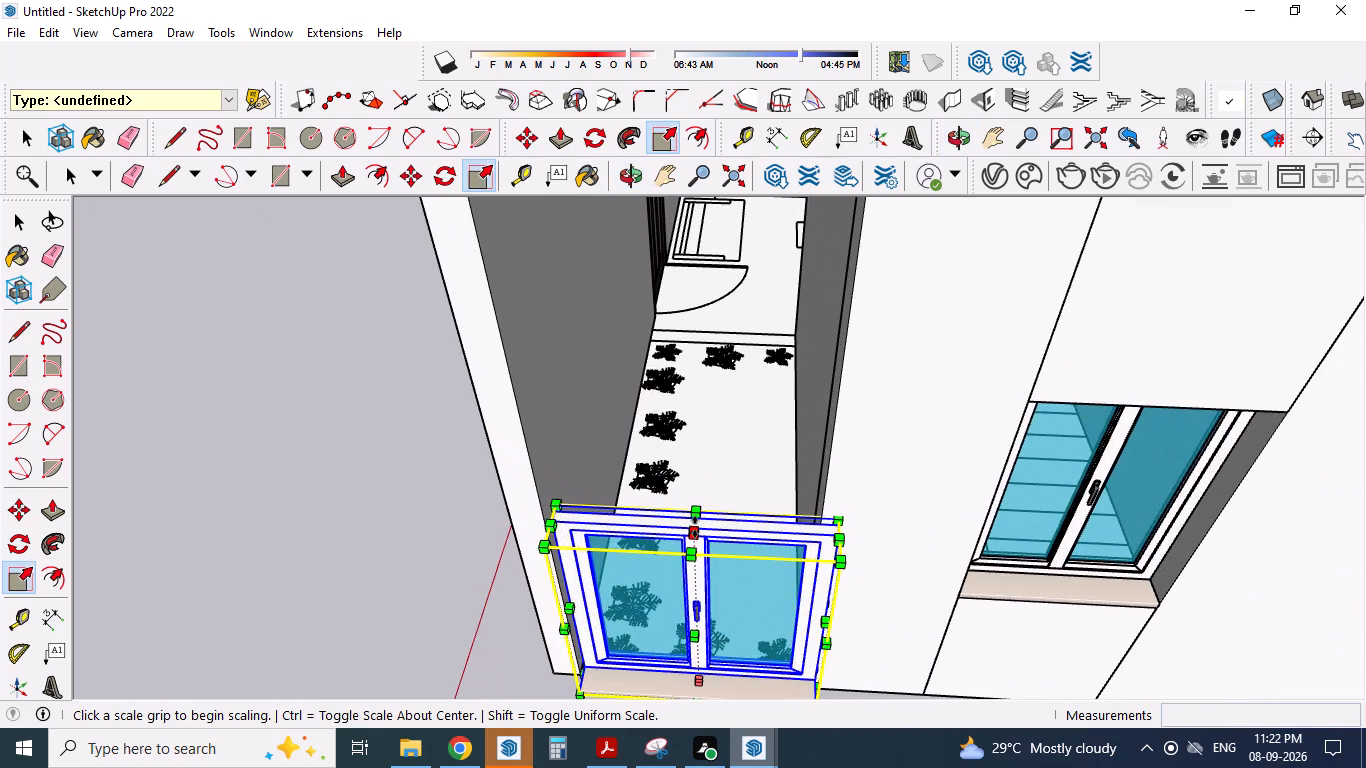
pyautogui.moveTo(695, 527); pyautogui.dragTo(616, 330)
pyautogui.scroll(-6, 660, 448)
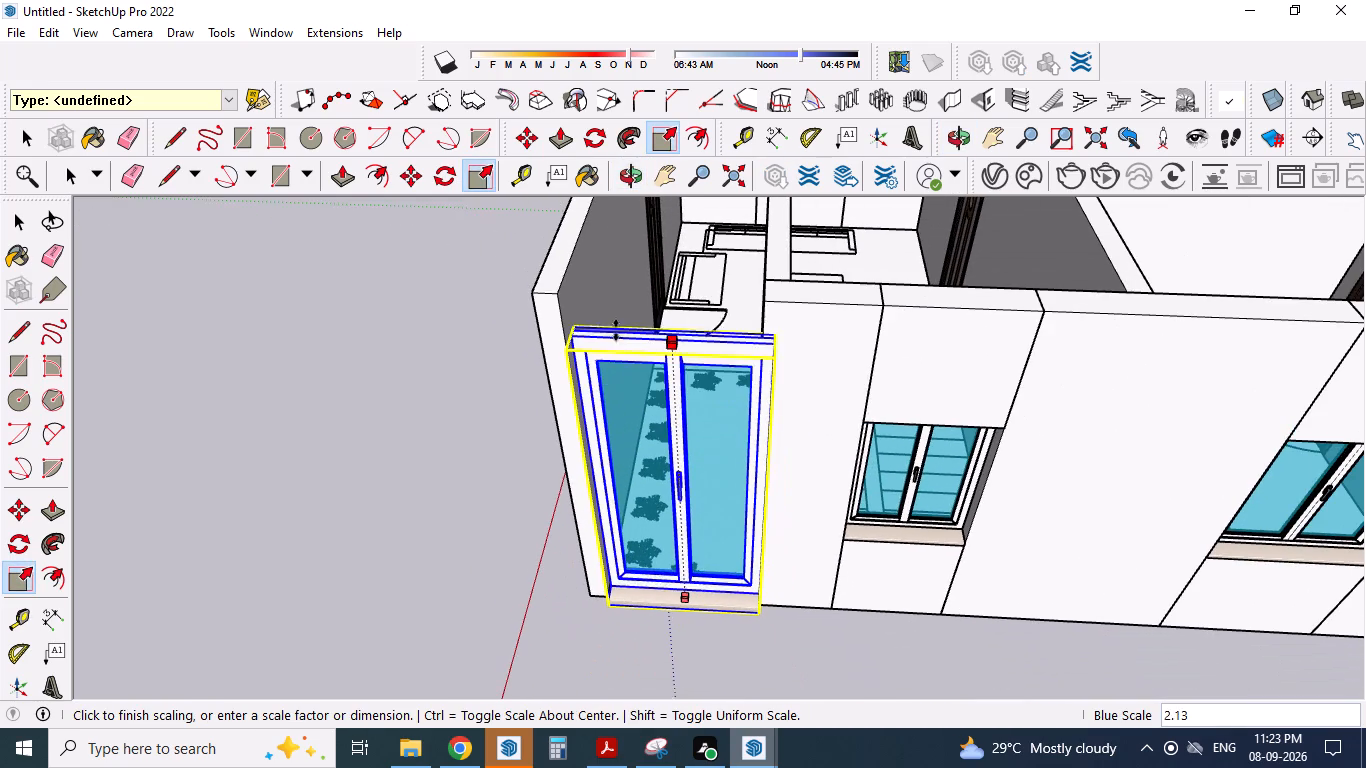
pyautogui.moveTo(616, 330); pyautogui.dragTo(552, 286)
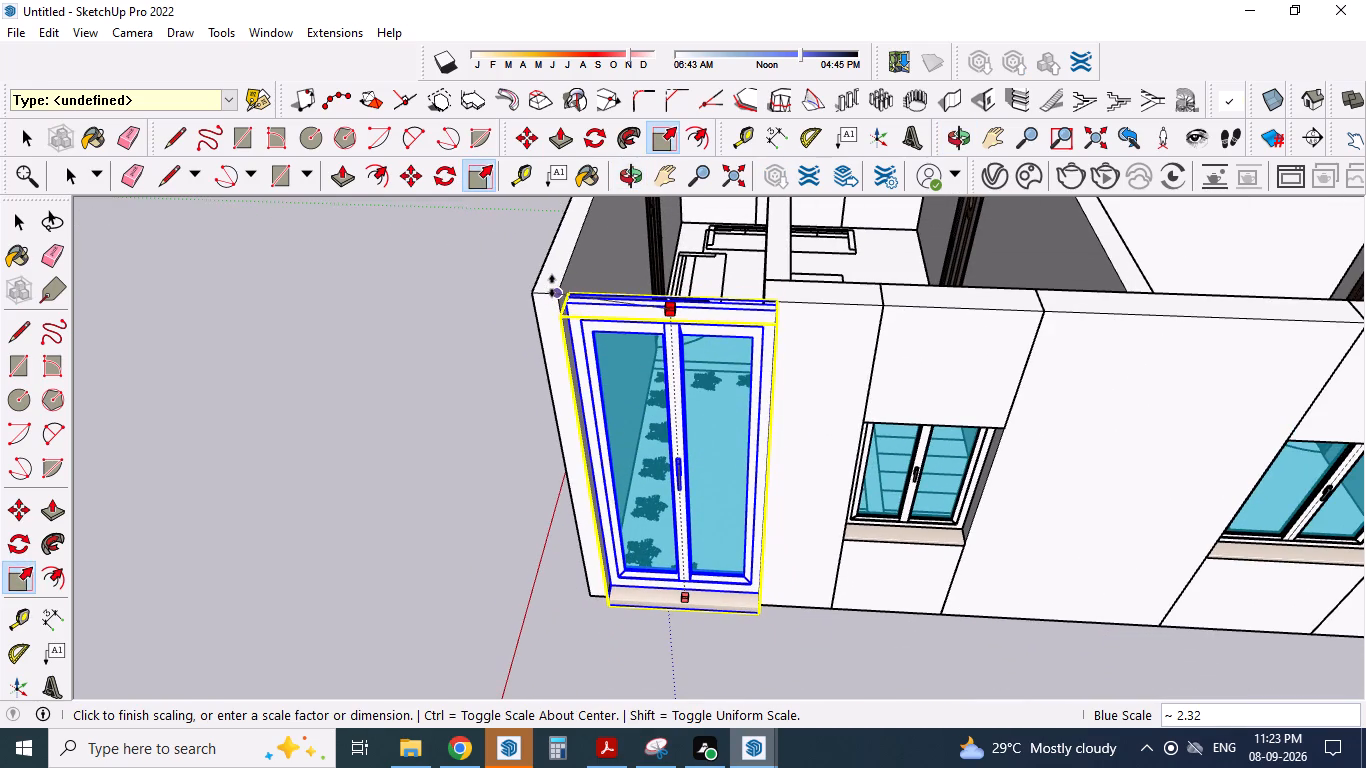
pyautogui.moveTo(552, 286); pyautogui.dragTo(559, 274)
pyautogui.click(559, 274)
# Rescale the window's height to align with the top of the adjoining front wall.
pyautogui.moveTo(761, 562); pyautogui.dragTo(725, 603, button='middle')
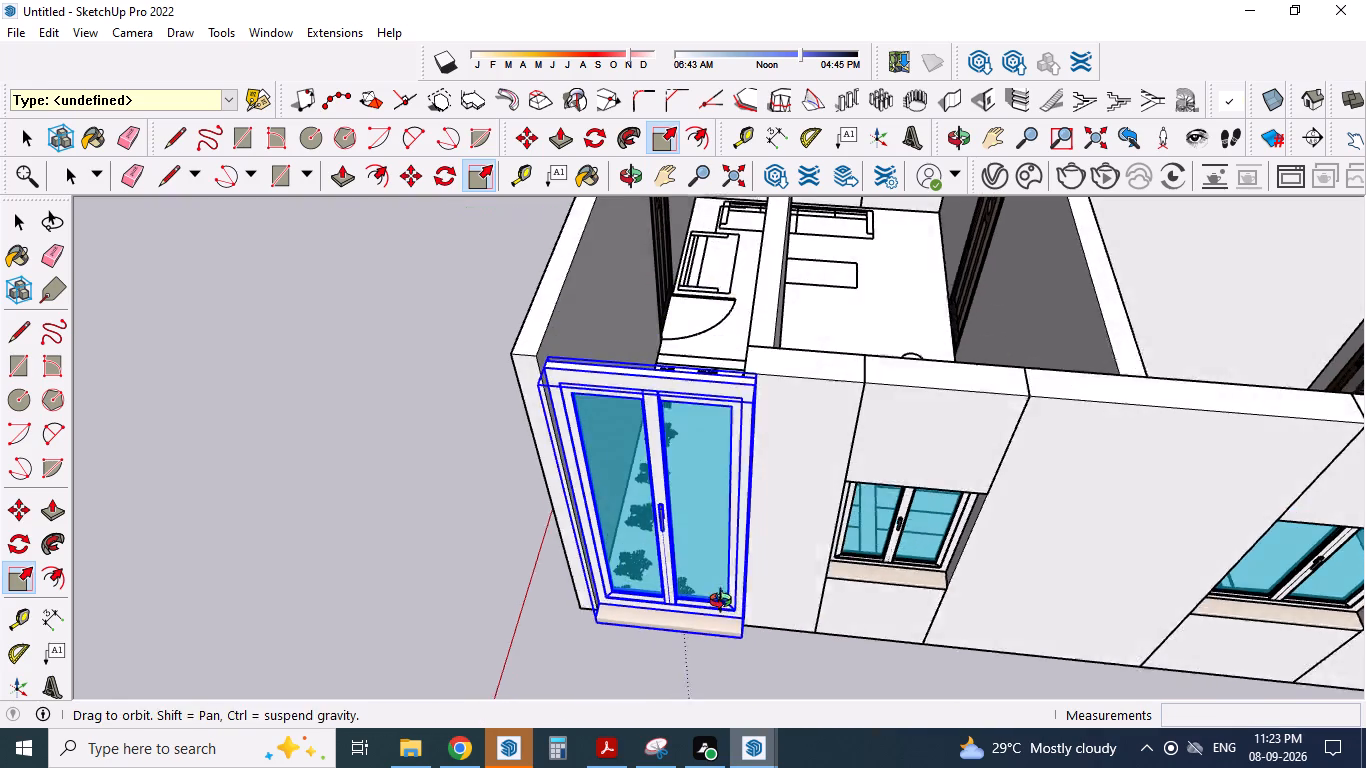
pyautogui.moveTo(725, 603); pyautogui.dragTo(719, 605, button='middle')
pyautogui.scroll(3, 535, 331)
pyautogui.moveTo(644, 417); pyautogui.dragTo(569, 352)
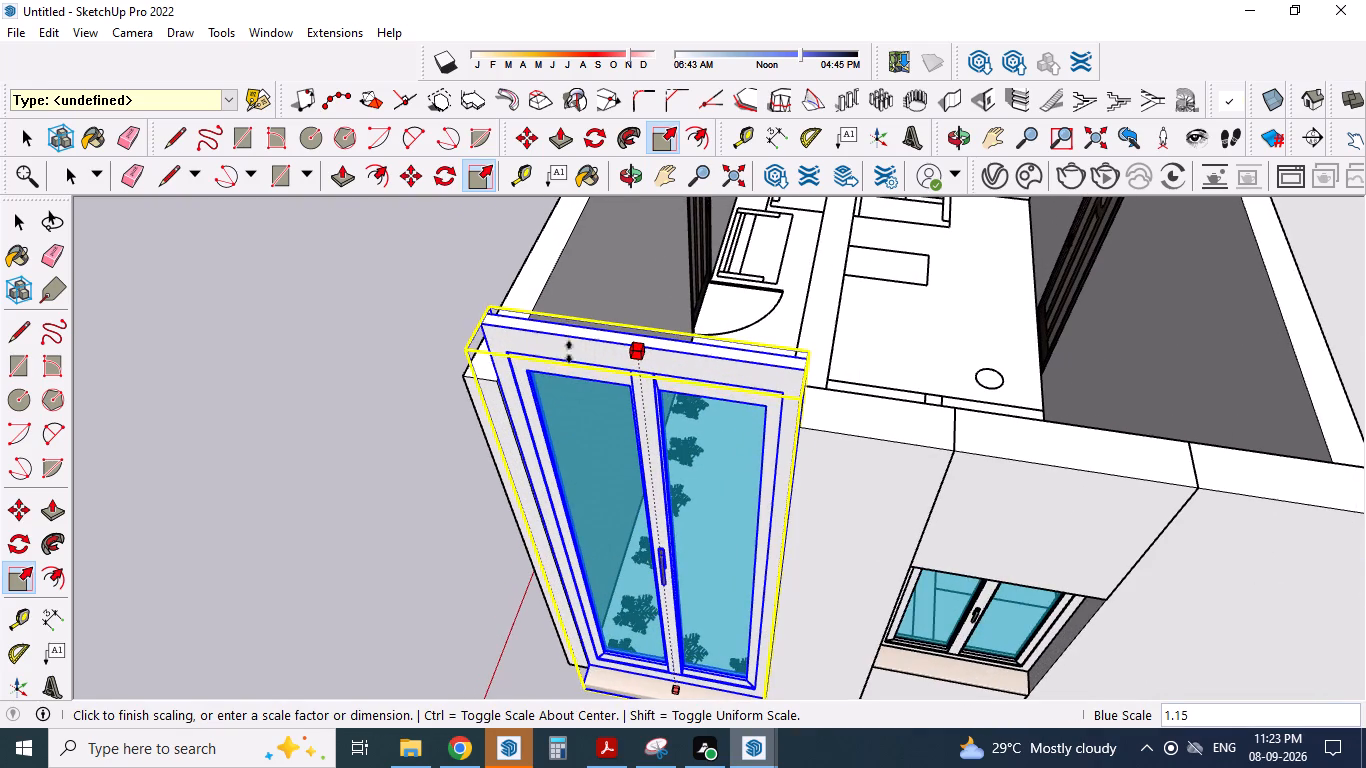
pyautogui.moveTo(569, 352); pyautogui.dragTo(822, 414)
pyautogui.click(822, 414)
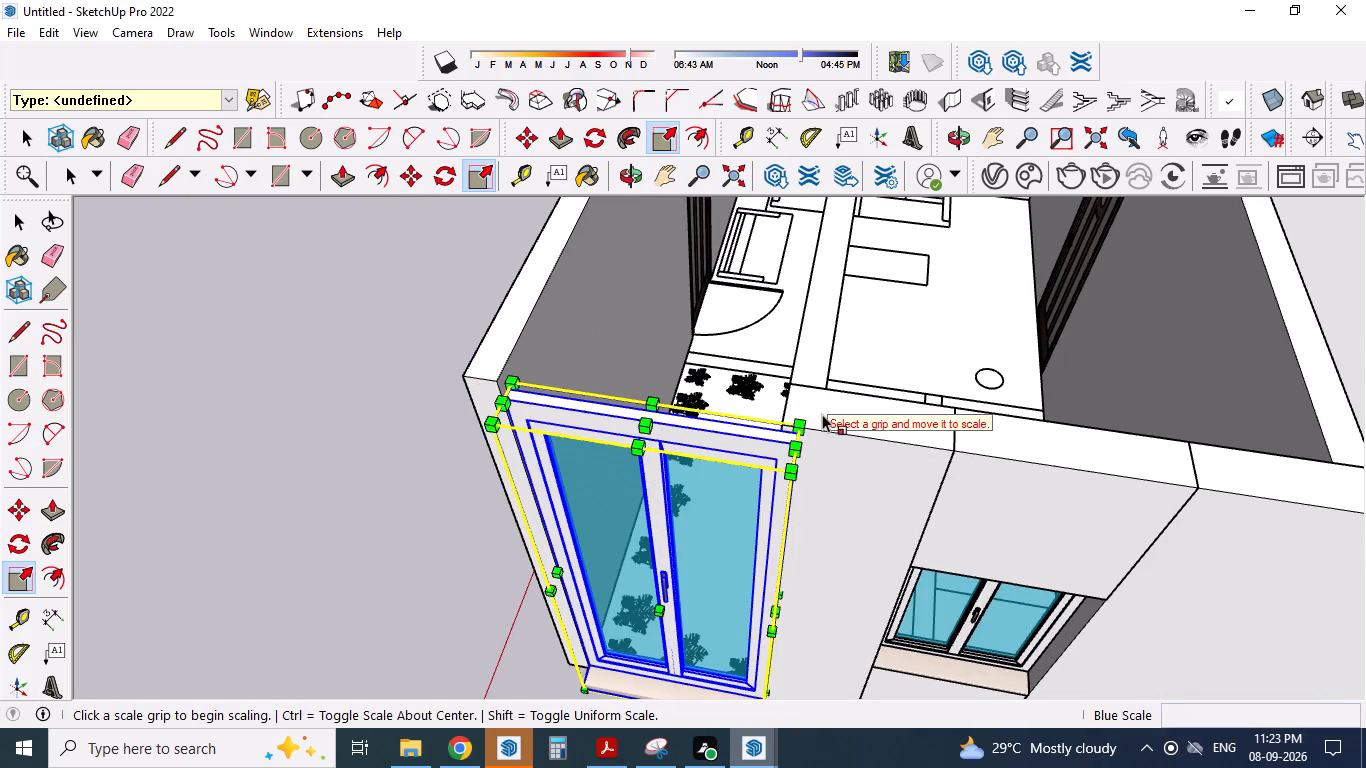
# Move the stretched window 3 1/16" inward, against the planted strip's outer edge.
pyautogui.scroll(-1, 695, 412)
pyautogui.scroll(-1, 726, 532)
pyautogui.moveTo(727, 560); pyautogui.dragTo(452, 672, button='middle')
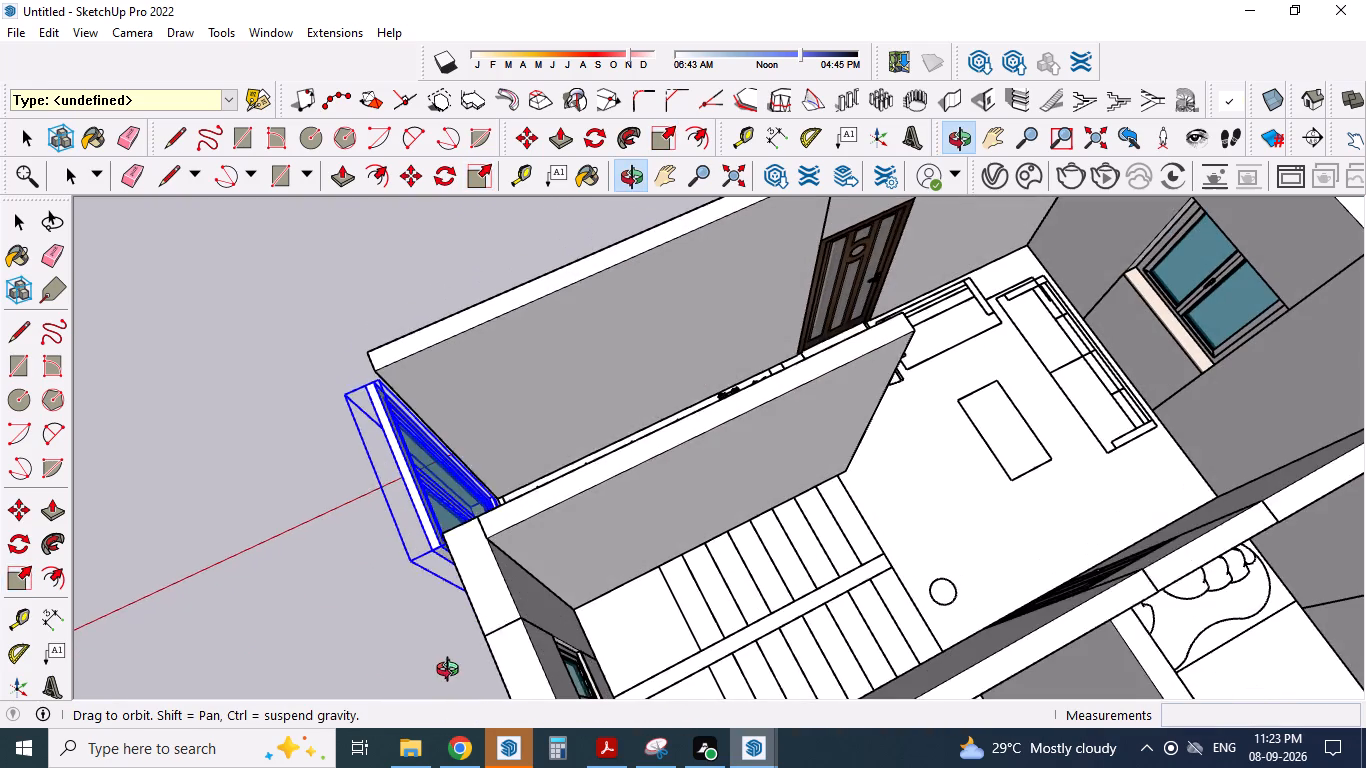
pyautogui.moveTo(452, 672); pyautogui.dragTo(452, 673, button='middle')
pyautogui.scroll(5, 457, 506)
pyautogui.moveTo(555, 487); pyautogui.dragTo(572, 532, button='middle')
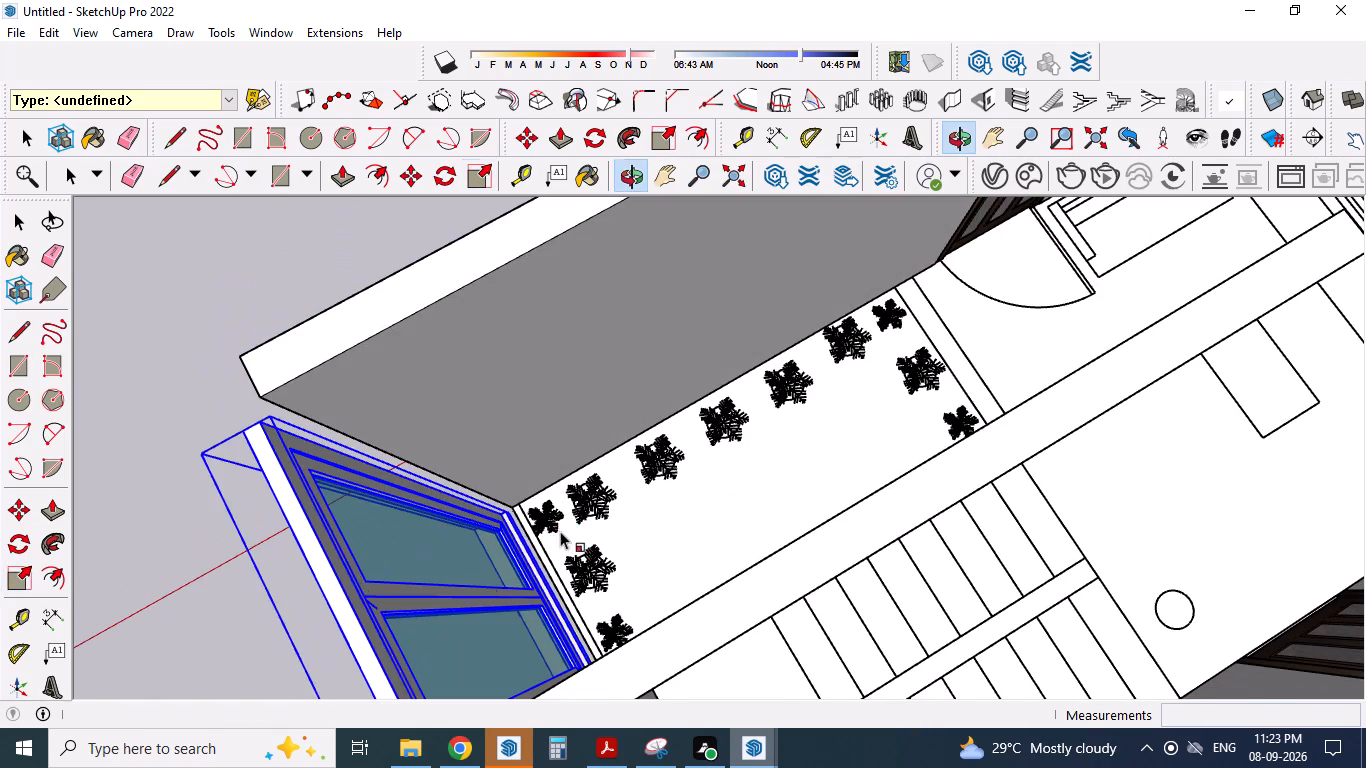
pyautogui.press('Escape')
pyautogui.click(509, 570)
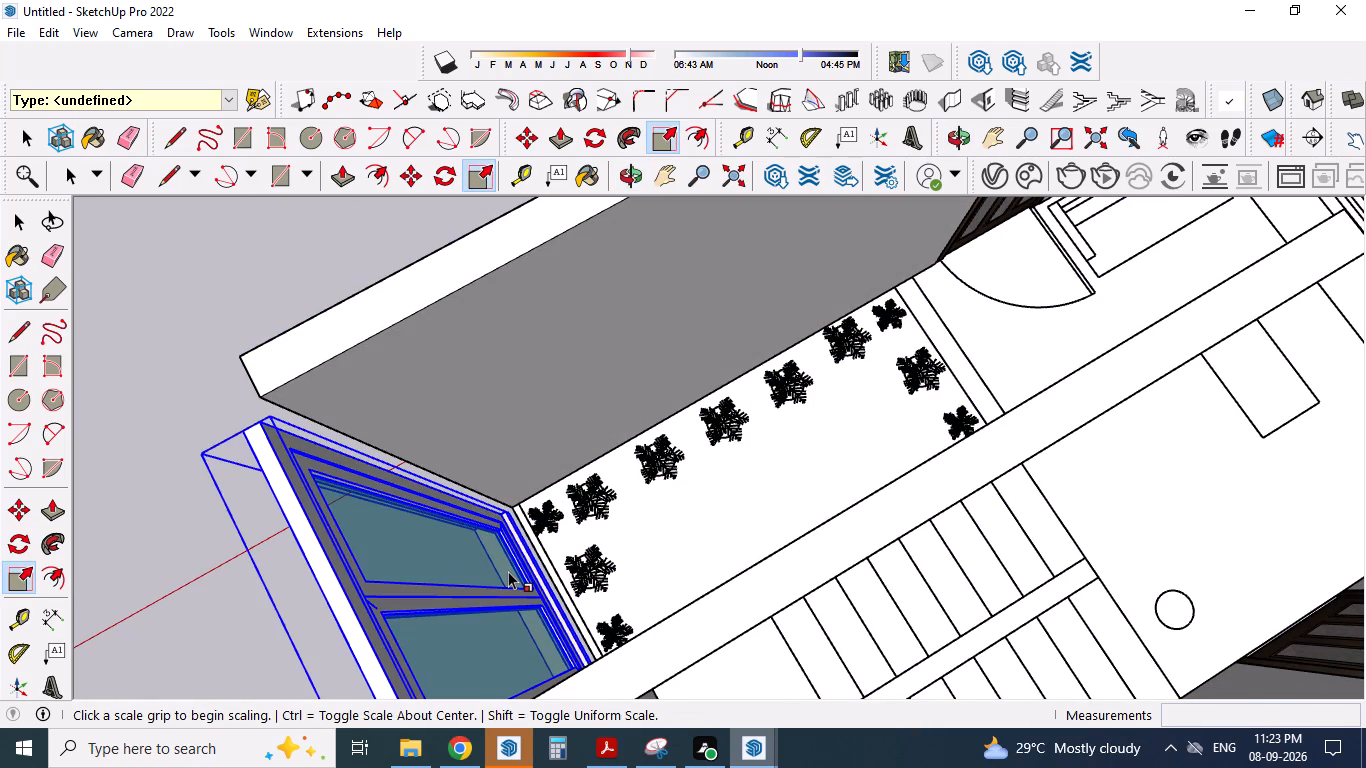
pyautogui.press('m')
pyautogui.scroll(6, 517, 585)
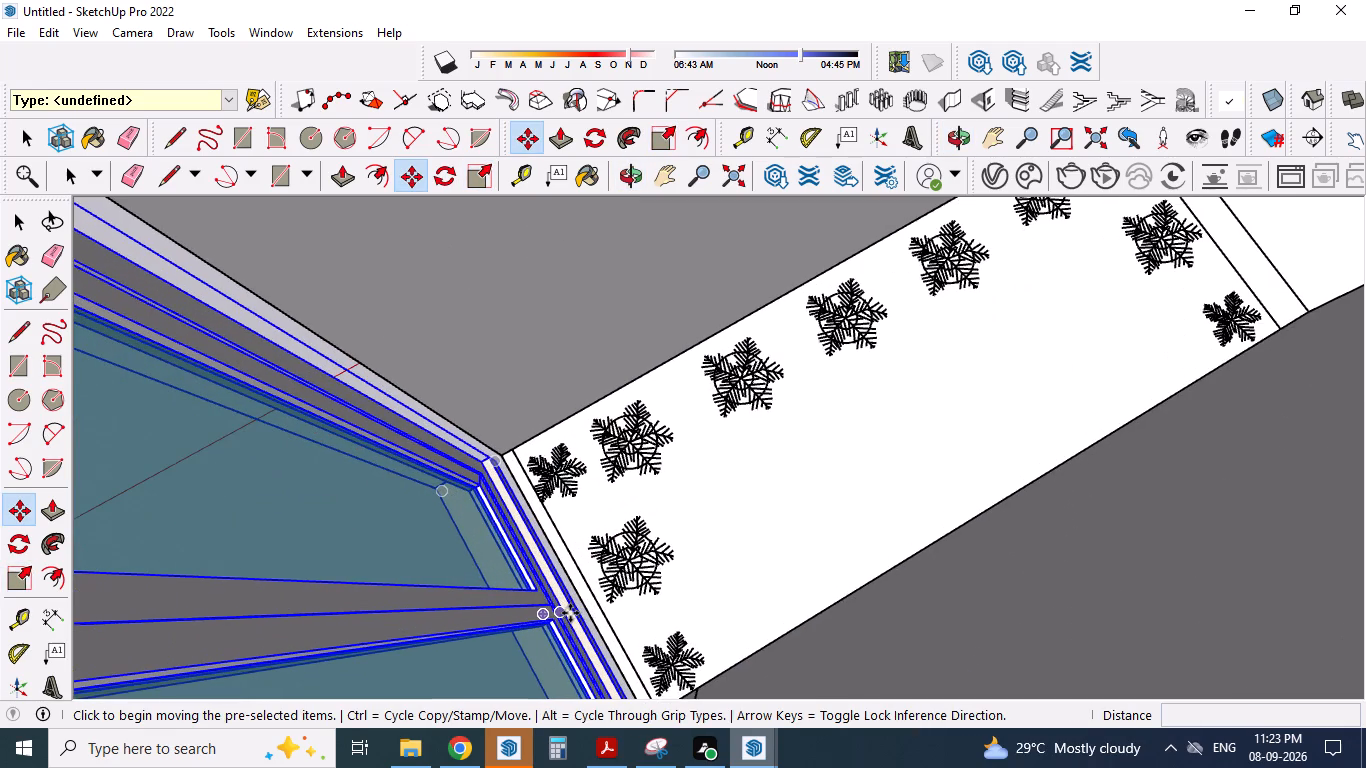
pyautogui.scroll(3, 584, 607)
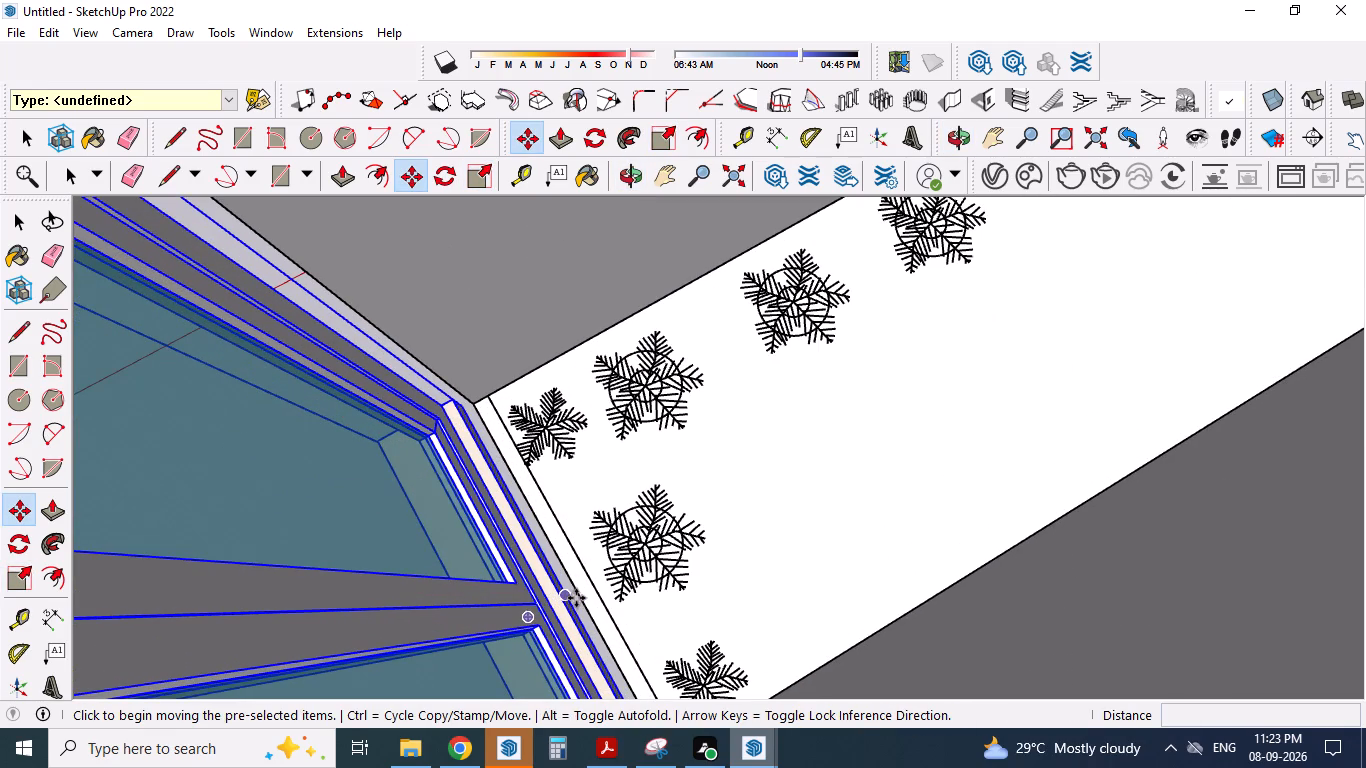
pyautogui.moveTo(576, 598); pyautogui.dragTo(597, 591)
pyautogui.click(597, 591)
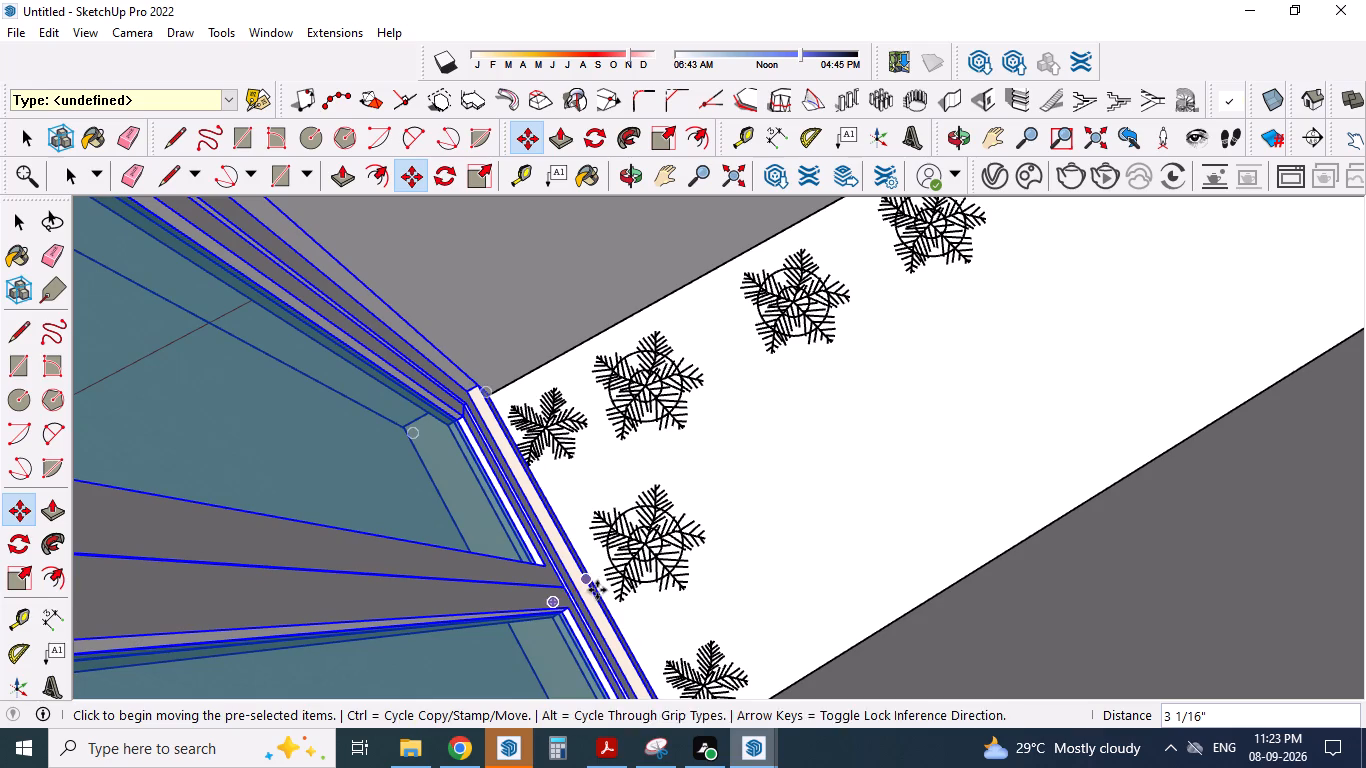
# Examine the stretched window's fit against the two adjoining walls from above and from outside.
pyautogui.scroll(-7, 657, 523)
pyautogui.moveTo(641, 527); pyautogui.dragTo(770, 441, button='middle')
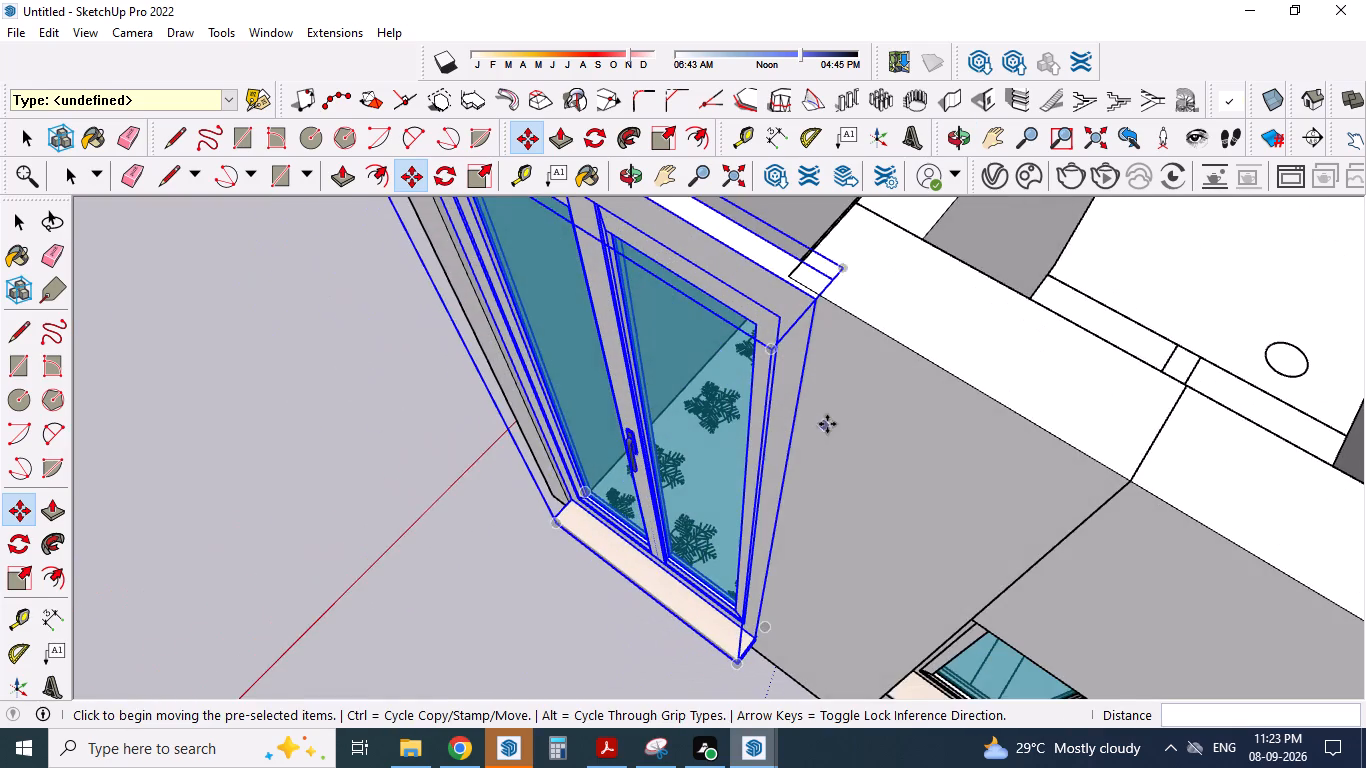
pyautogui.scroll(-3, 827, 424)
pyautogui.moveTo(717, 613); pyautogui.dragTo(570, 639, button='middle')
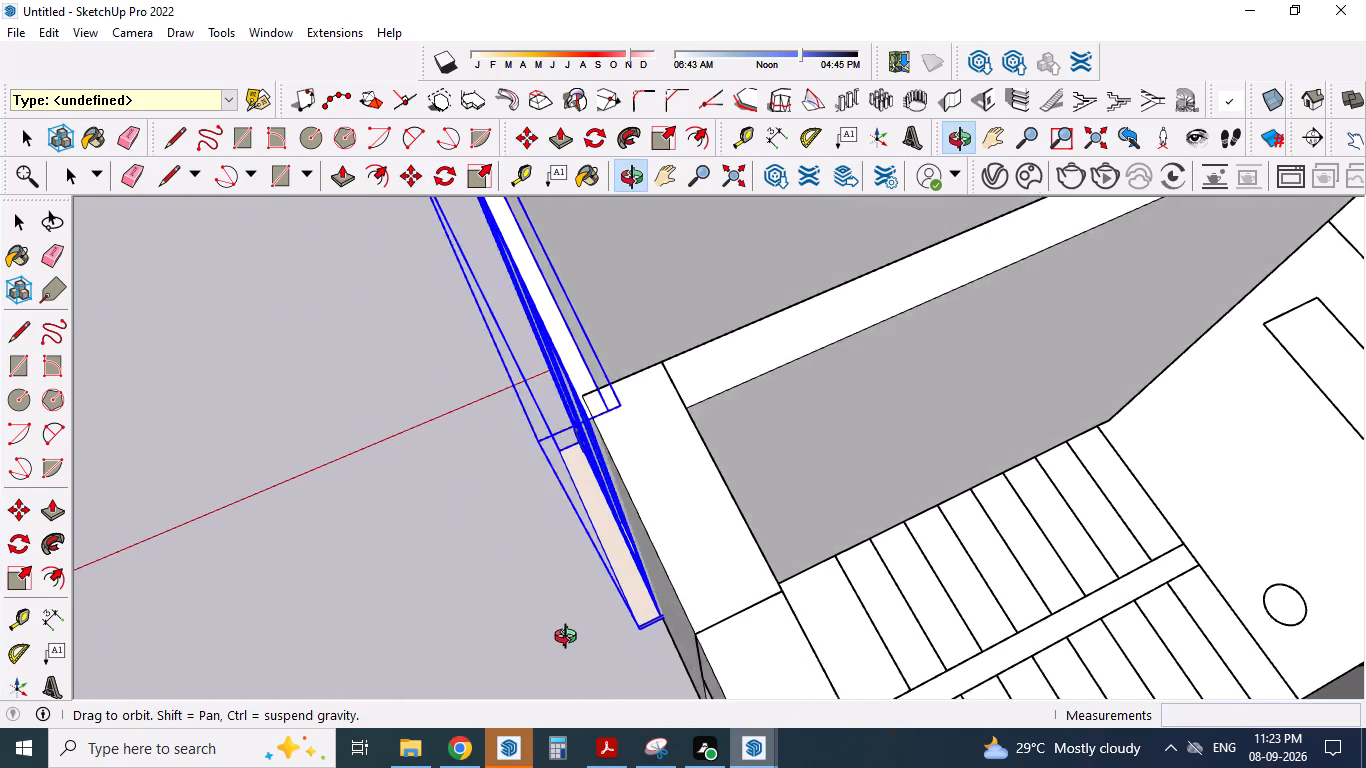
pyautogui.moveTo(570, 639); pyautogui.dragTo(570, 667, button='middle')
pyautogui.scroll(-2, 670, 585)
pyautogui.moveTo(668, 585); pyautogui.dragTo(752, 598, button='middle')
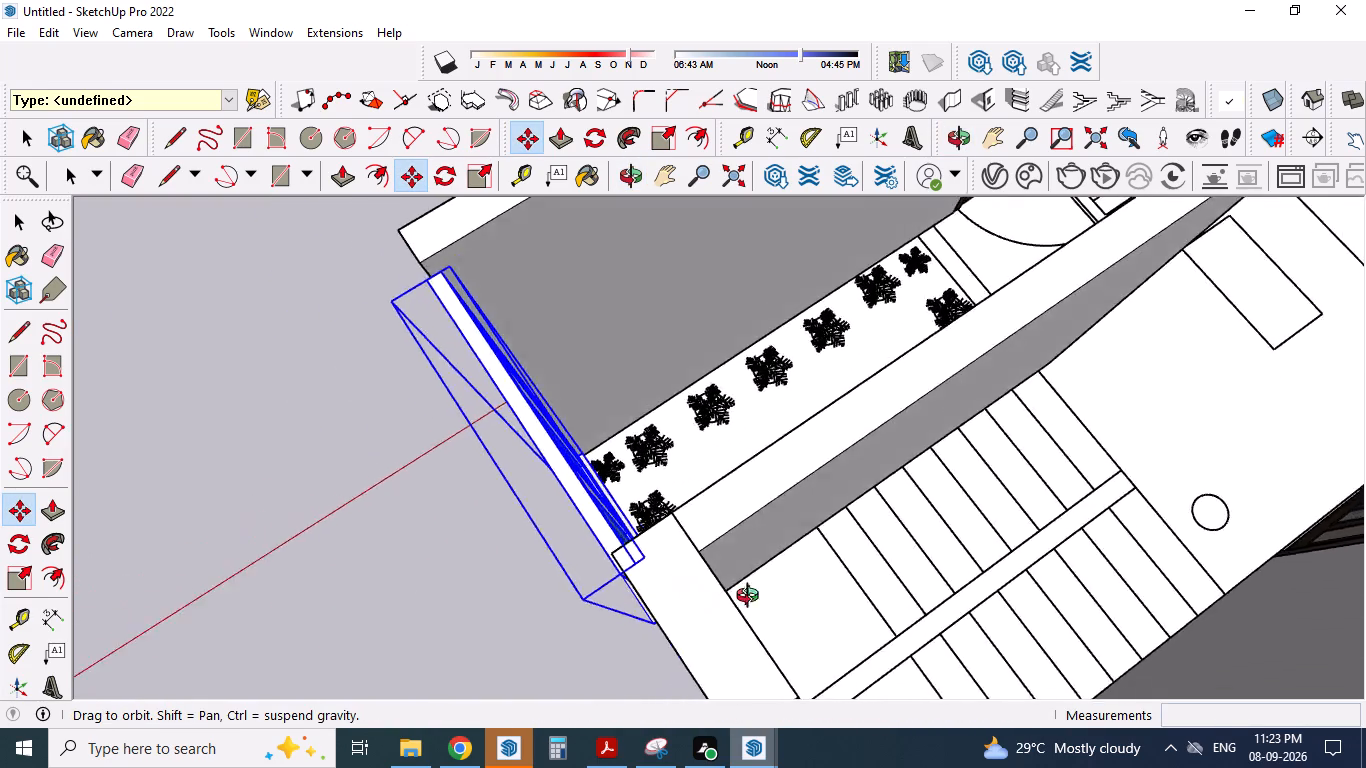
pyautogui.moveTo(752, 598); pyautogui.dragTo(947, 540, button='middle')
pyautogui.scroll(-2, 667, 454)
pyautogui.moveTo(571, 533); pyautogui.dragTo(591, 550, button='middle')
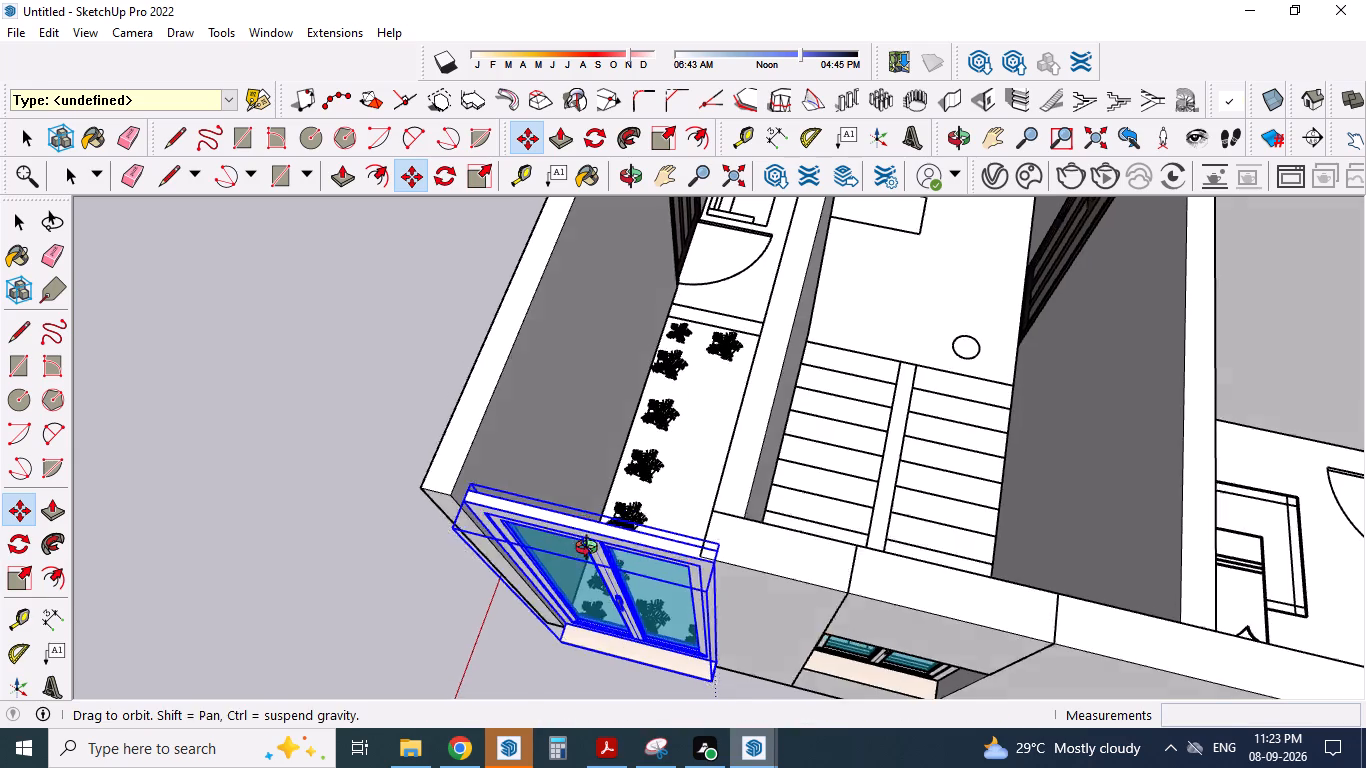
# Move the tall window sideways so its frame sits flush against the planted strip's outer side wall.
pyautogui.moveTo(591, 550); pyautogui.dragTo(646, 565, button='middle')
pyautogui.click(641, 604)
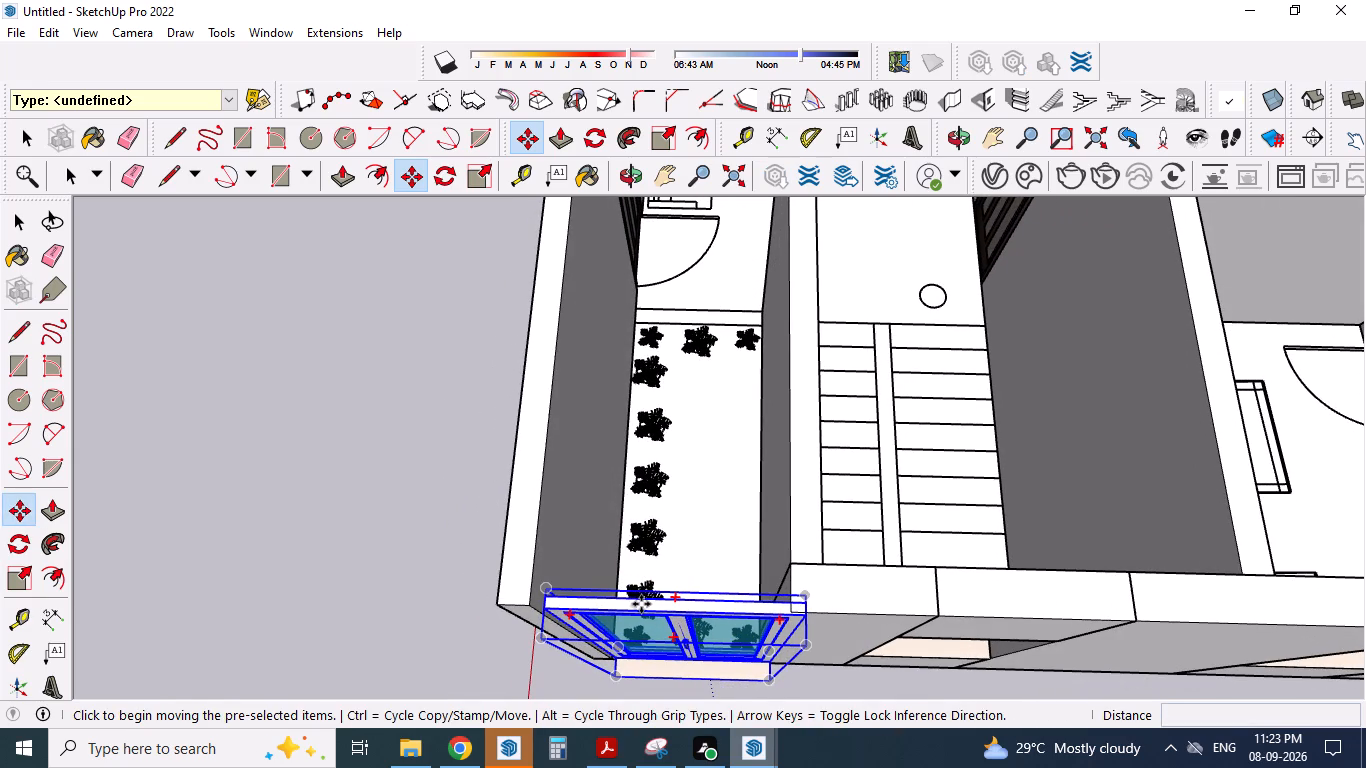
pyautogui.press('Escape')
pyautogui.moveTo(676, 614); pyautogui.dragTo(733, 447, button='middle')
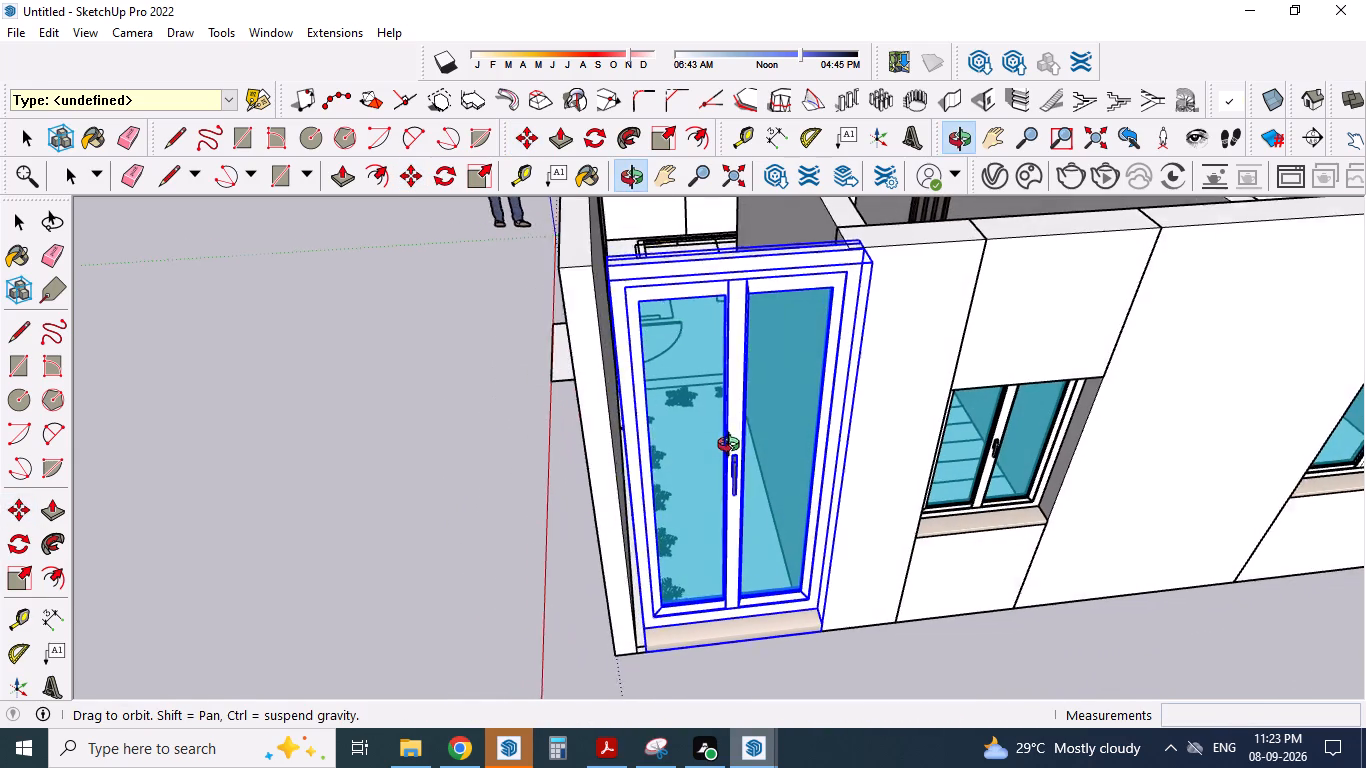
pyautogui.moveTo(733, 447); pyautogui.dragTo(734, 445, button='middle')
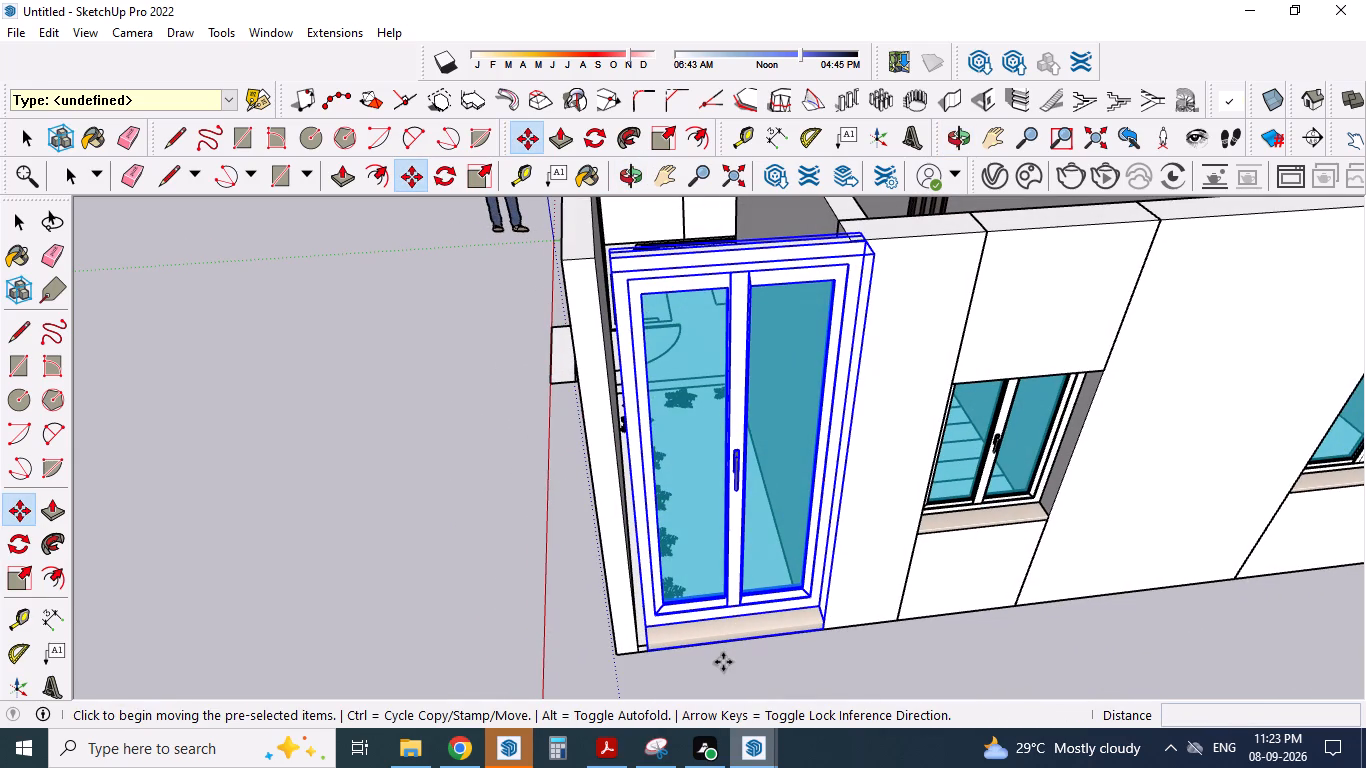
pyautogui.press('m')
pyautogui.scroll(8, 680, 655)
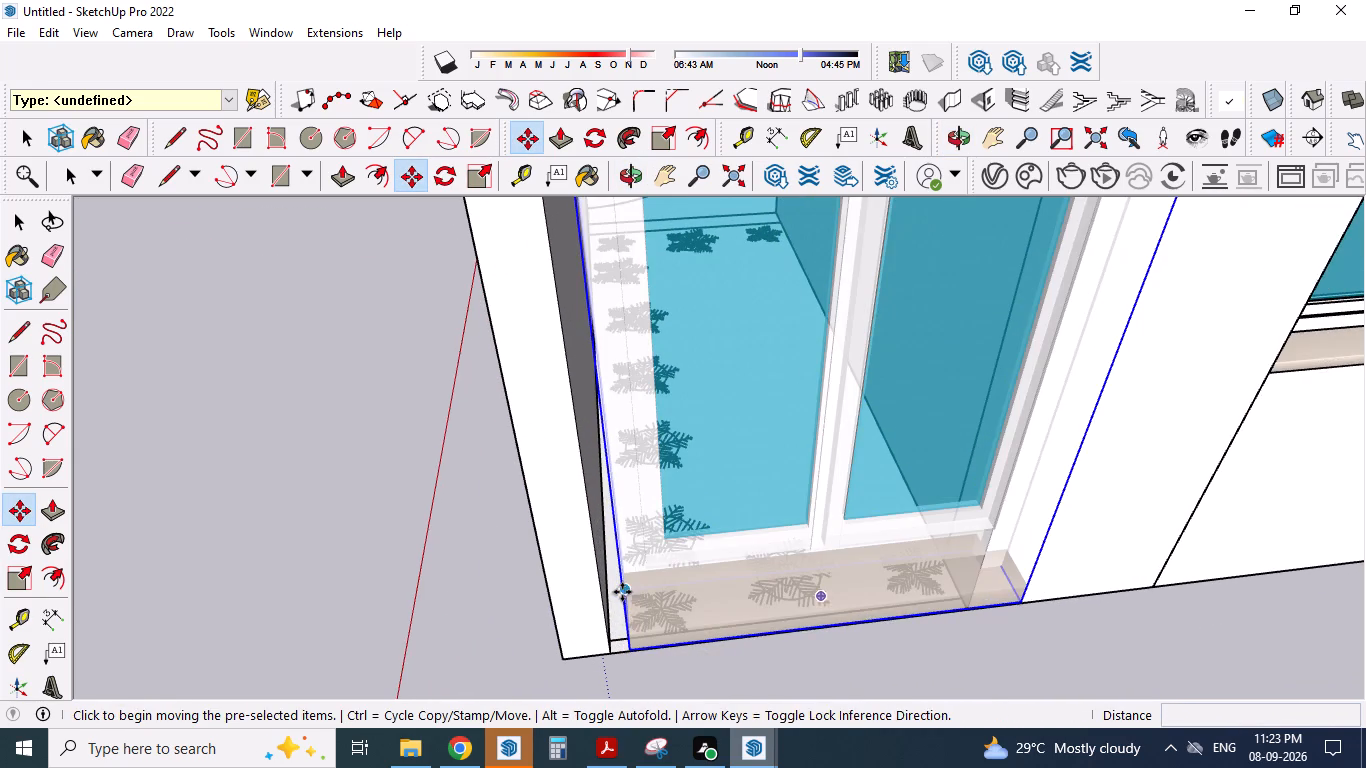
pyautogui.moveTo(622, 592); pyautogui.dragTo(609, 595)
pyautogui.click(609, 595)
pyautogui.scroll(-3, 720, 634)
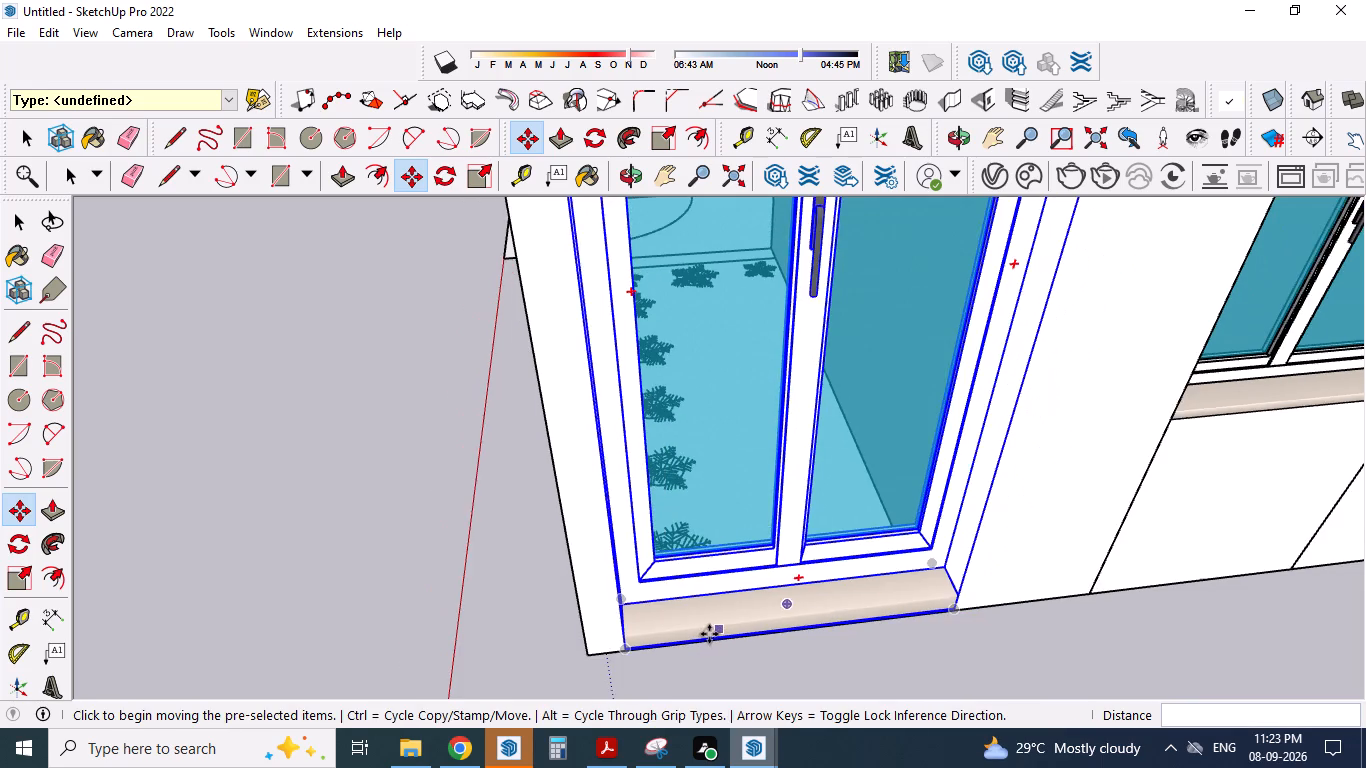
# Move the tall window 5 3/8" inward so it sits between the two walls at the planted strip's outer end.
pyautogui.moveTo(867, 652); pyautogui.dragTo(697, 676, button='middle')
pyautogui.scroll(-6, 697, 676)
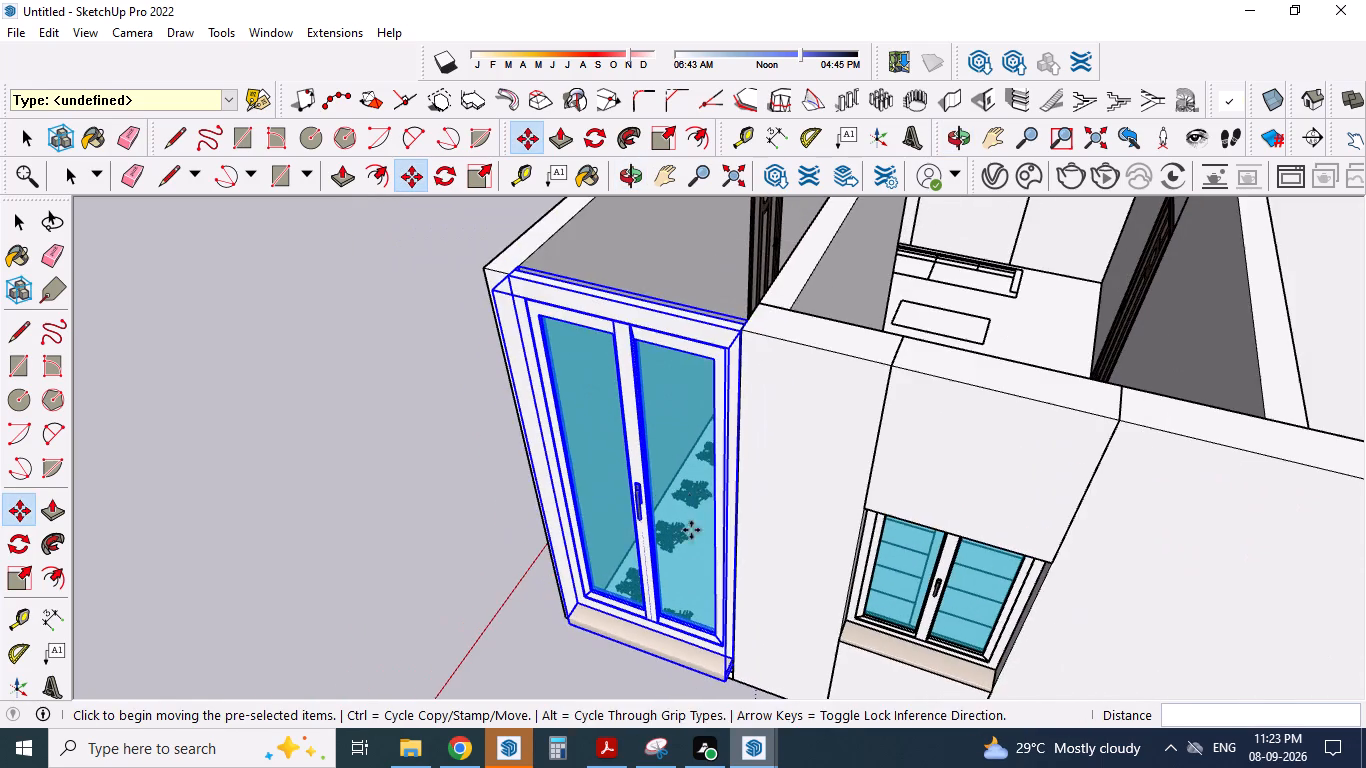
pyautogui.moveTo(689, 492); pyautogui.dragTo(690, 575, button='middle')
pyautogui.moveTo(746, 580); pyautogui.dragTo(695, 626, button='middle')
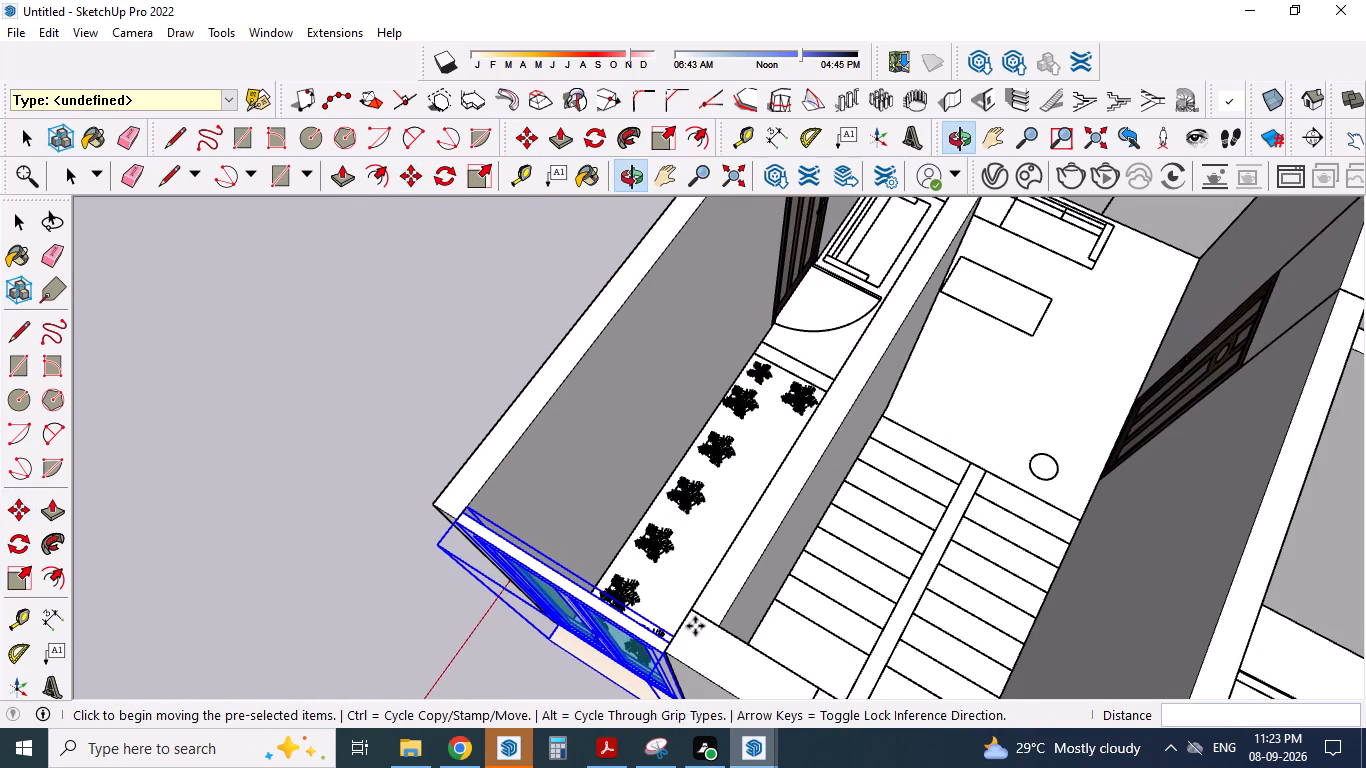
pyautogui.press('m')
pyautogui.moveTo(466, 510); pyautogui.dragTo(480, 495)
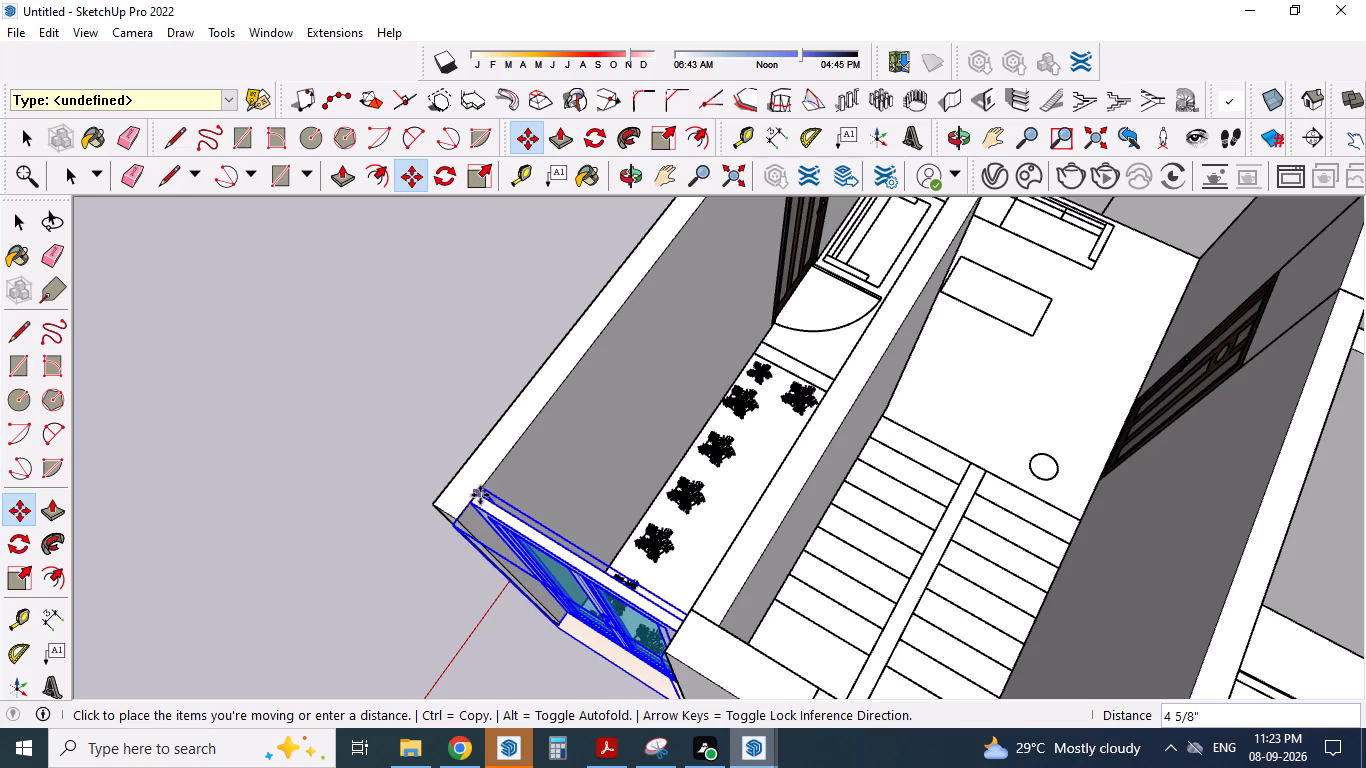
pyautogui.moveTo(480, 495); pyautogui.dragTo(485, 494)
pyautogui.click(485, 494)
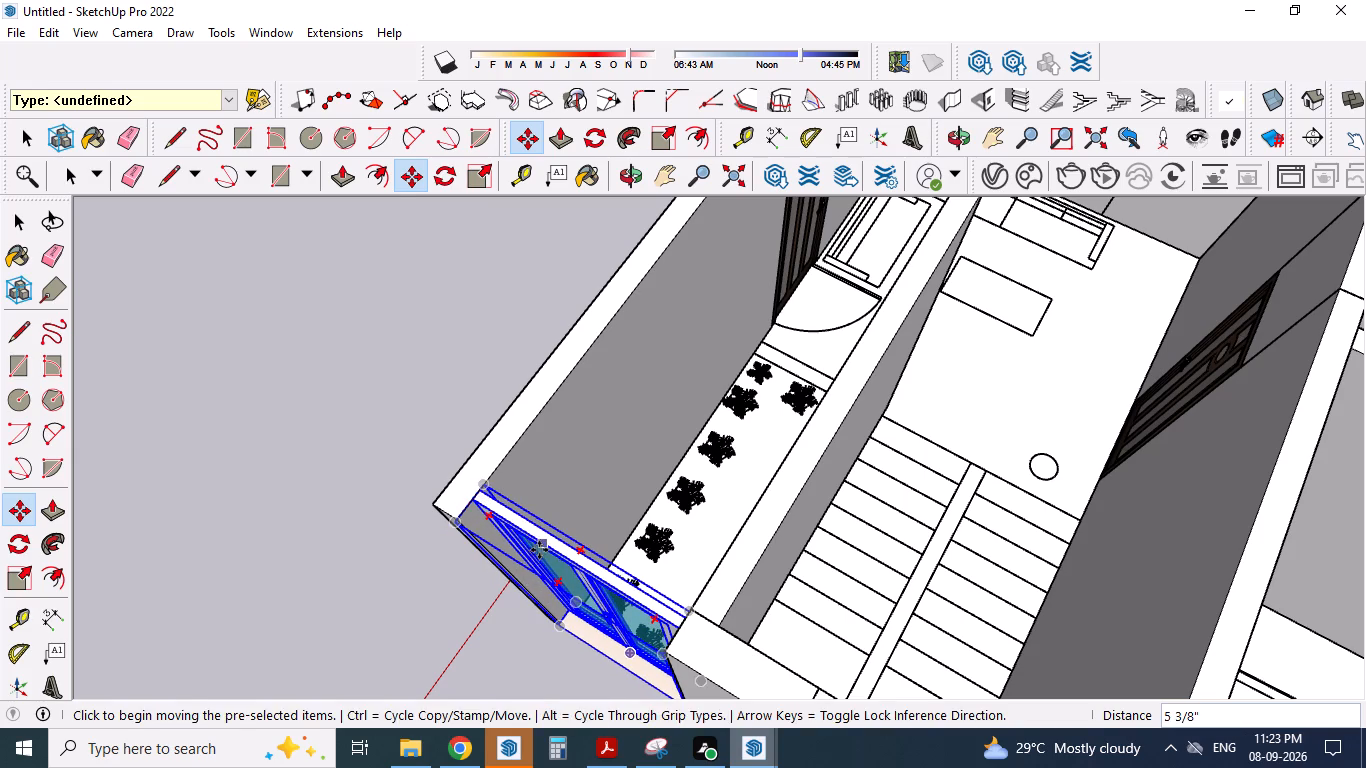
pyautogui.press('space')
pyautogui.click(318, 556)
# Scale the tall window downward until its base meets the bottom corner of the adjoining side wall.
pyautogui.scroll(-3, 414, 444)
pyautogui.moveTo(385, 586); pyautogui.dragTo(579, 458, button='middle')
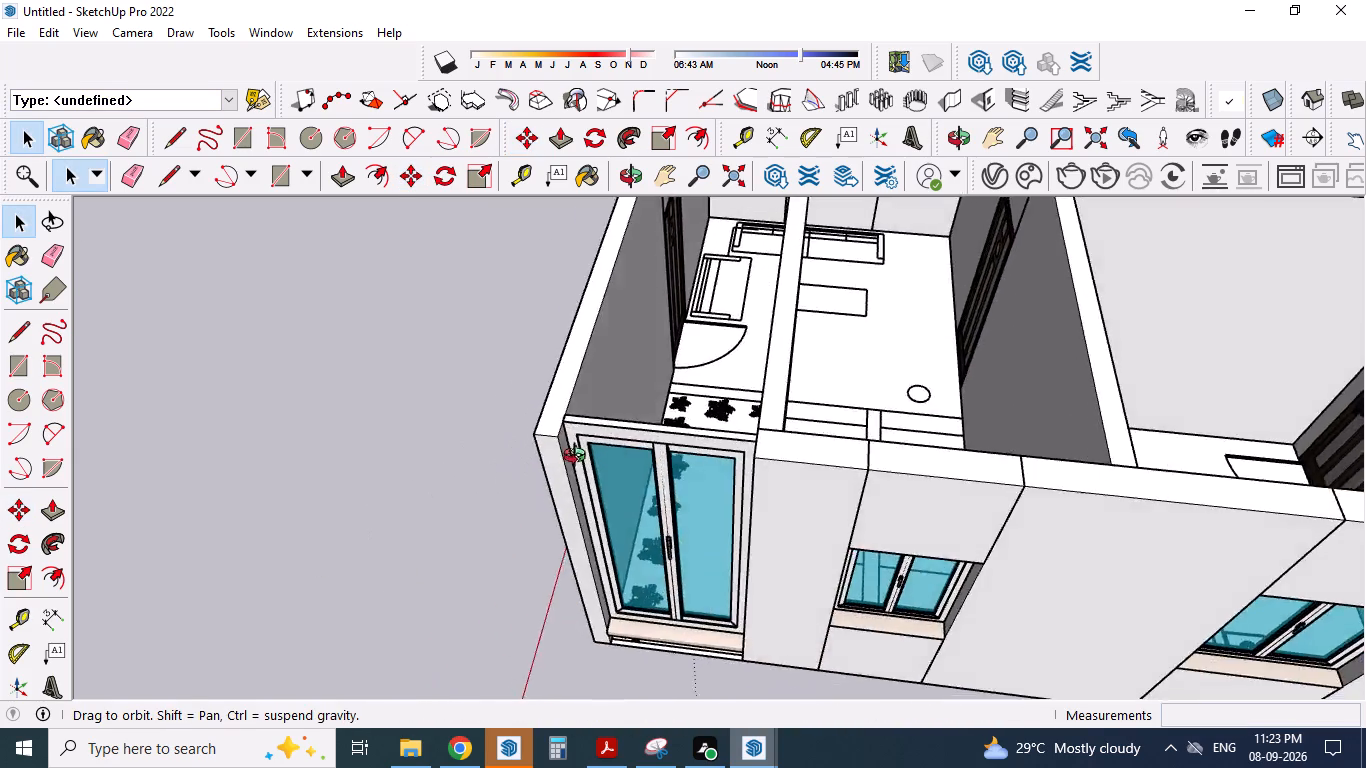
pyautogui.moveTo(579, 458); pyautogui.dragTo(614, 430, button='middle')
pyautogui.scroll(2, 726, 638)
pyautogui.moveTo(723, 632); pyautogui.dragTo(705, 518, button='middle')
pyautogui.scroll(3, 787, 537)
pyautogui.click(798, 511)
pyautogui.scroll(-7, 778, 567)
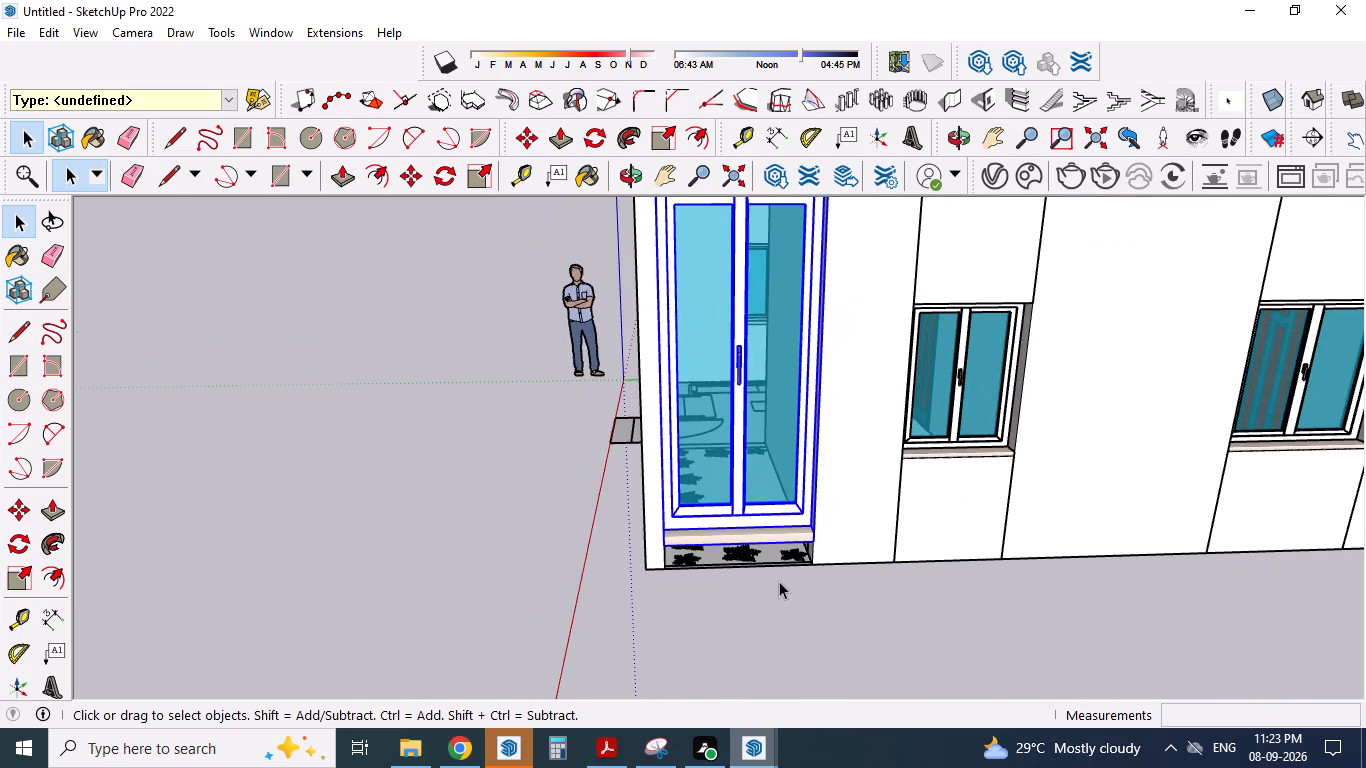
pyautogui.click(721, 338)
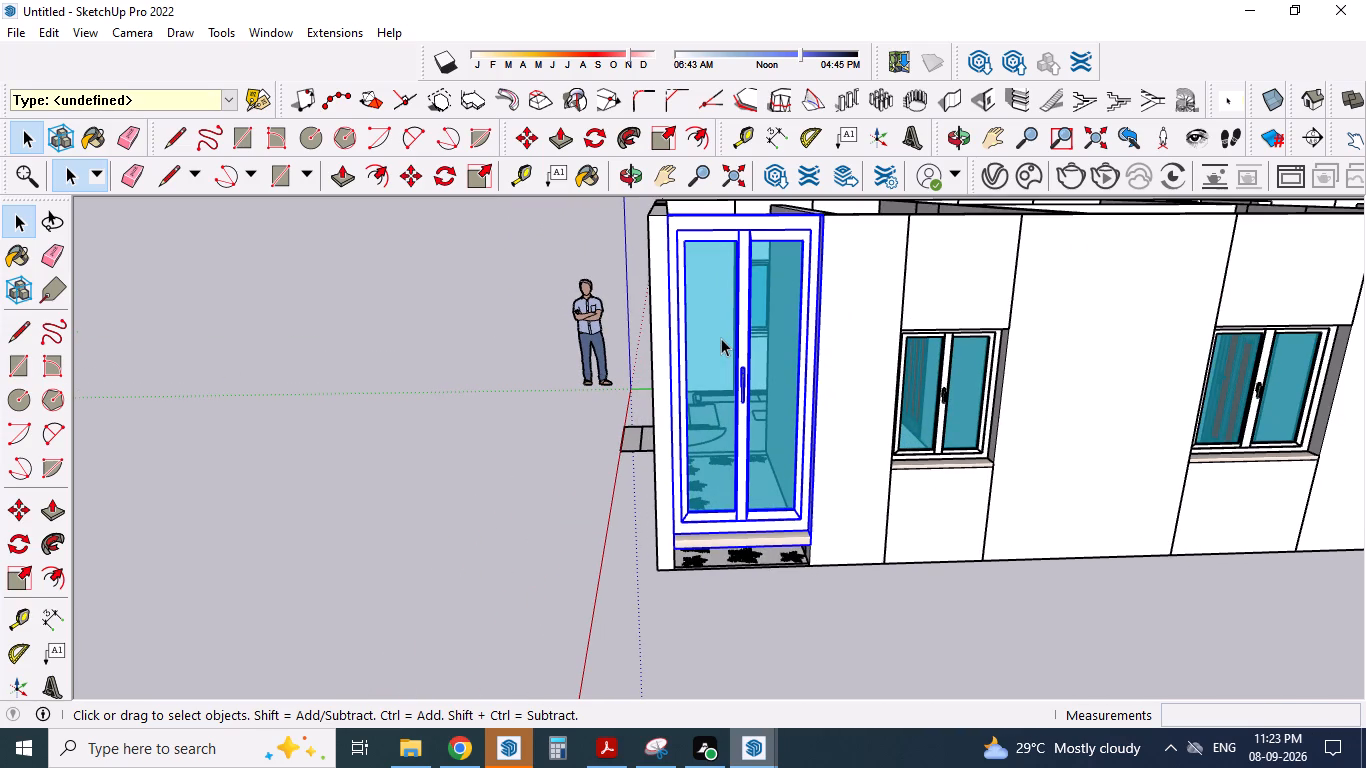
pyautogui.press('s')
pyautogui.moveTo(745, 572); pyautogui.dragTo(760, 502, button='middle')
pyautogui.scroll(3, 763, 489)
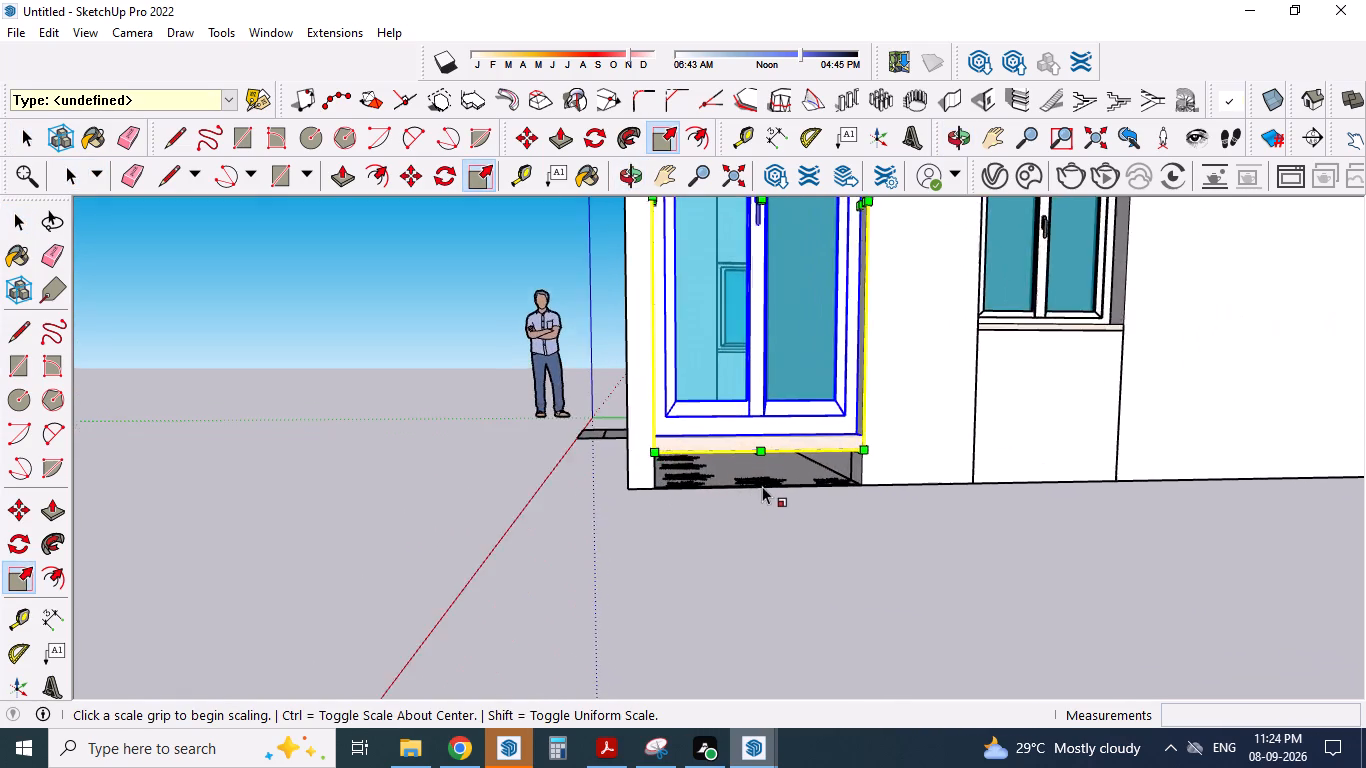
pyautogui.scroll(3, 762, 486)
pyautogui.moveTo(757, 464); pyautogui.dragTo(766, 403, button='middle')
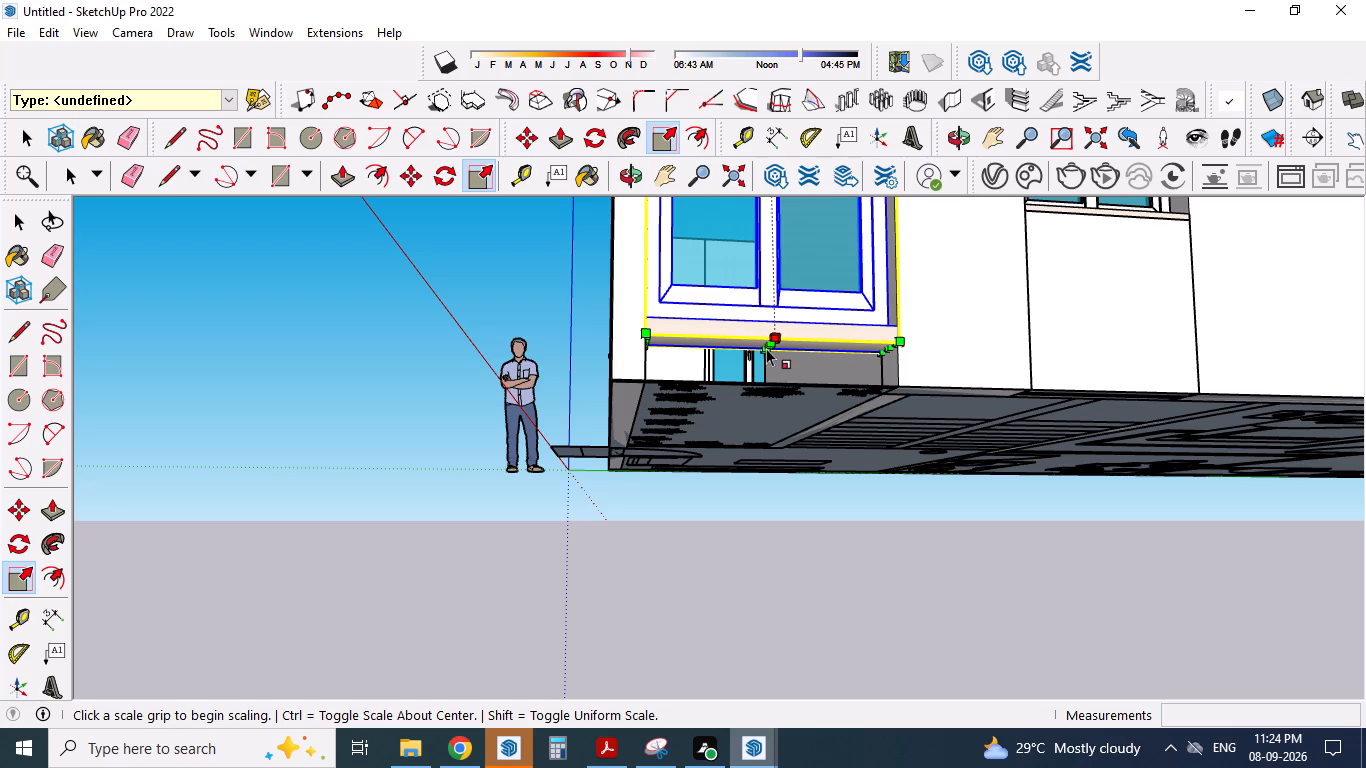
pyautogui.moveTo(759, 350); pyautogui.dragTo(669, 378)
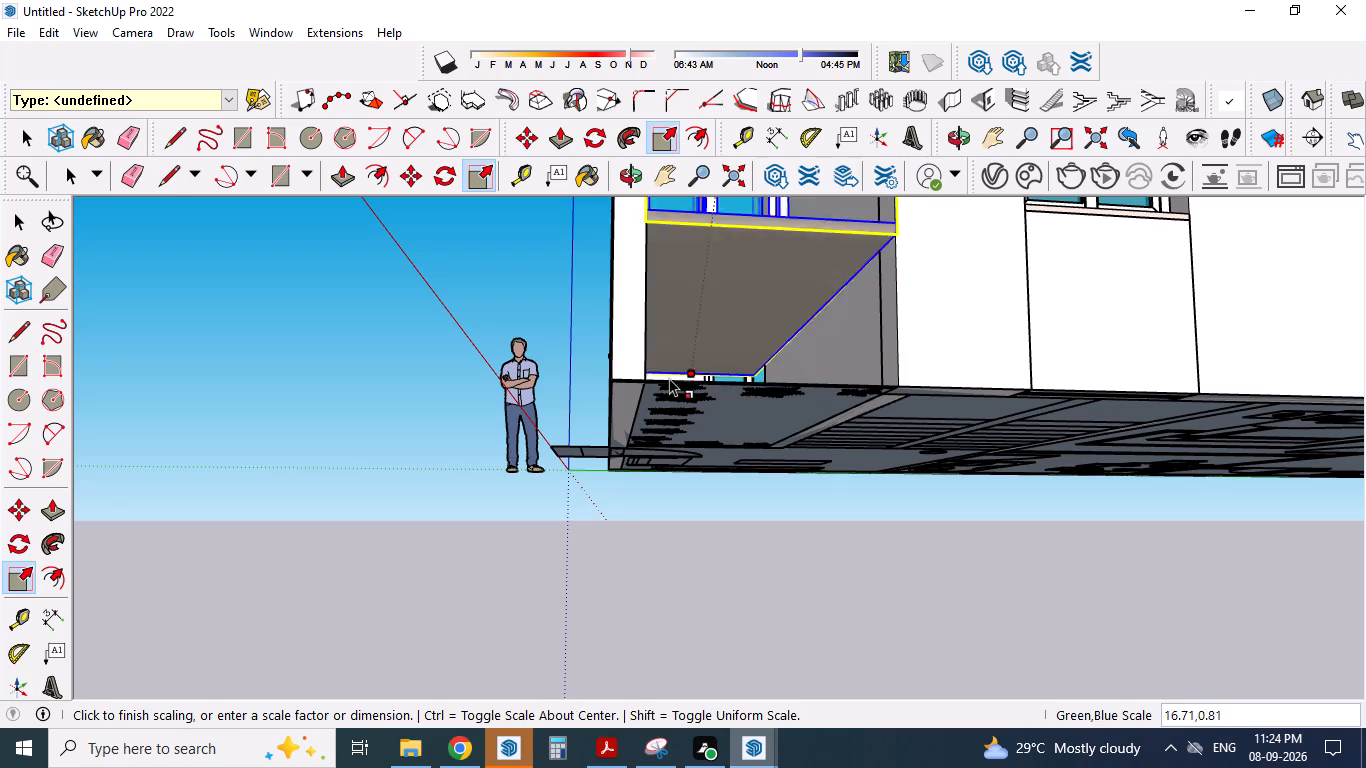
pyautogui.moveTo(669, 378); pyautogui.dragTo(650, 382)
pyautogui.click(650, 382)
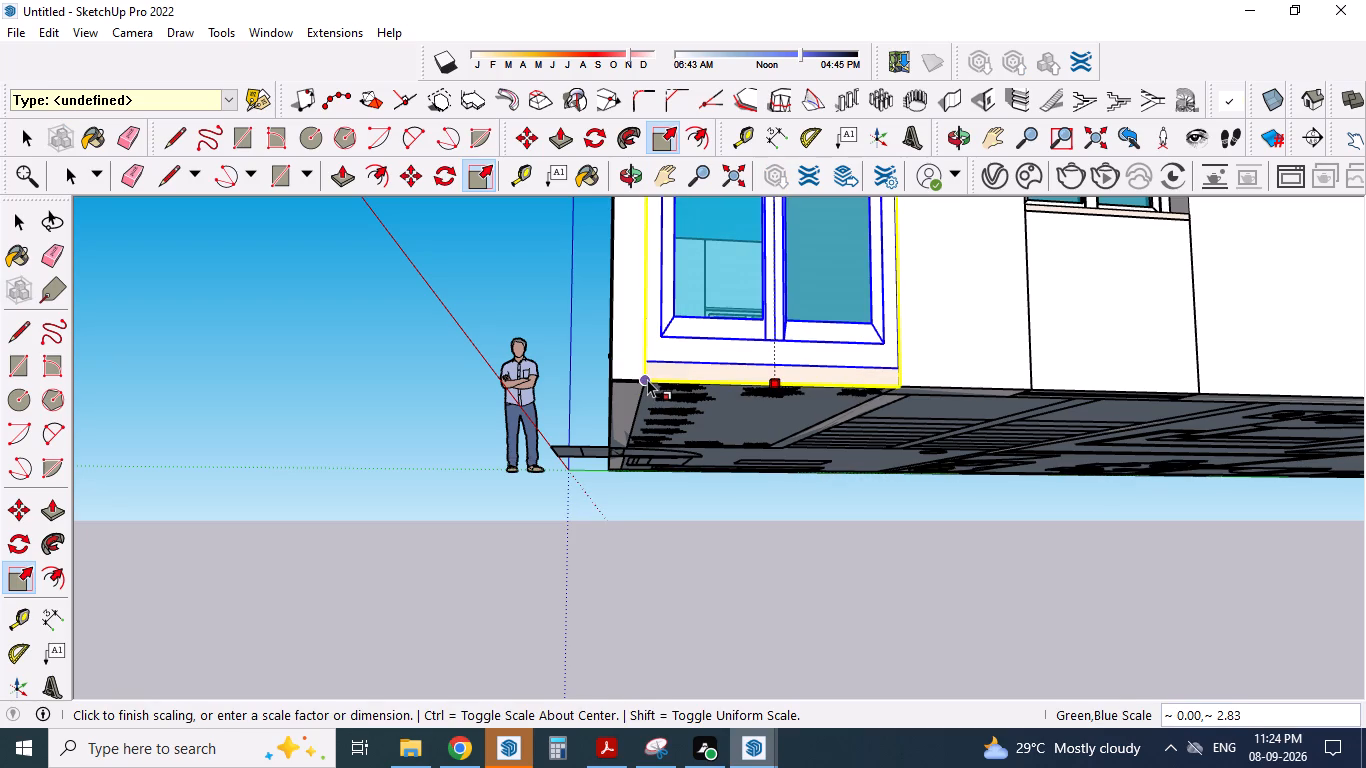
pyautogui.click(647, 379)
pyautogui.press('space')
# Examine the resized window from outside, then the rest of the house from the entrance side and above.
pyautogui.scroll(-2, 663, 436)
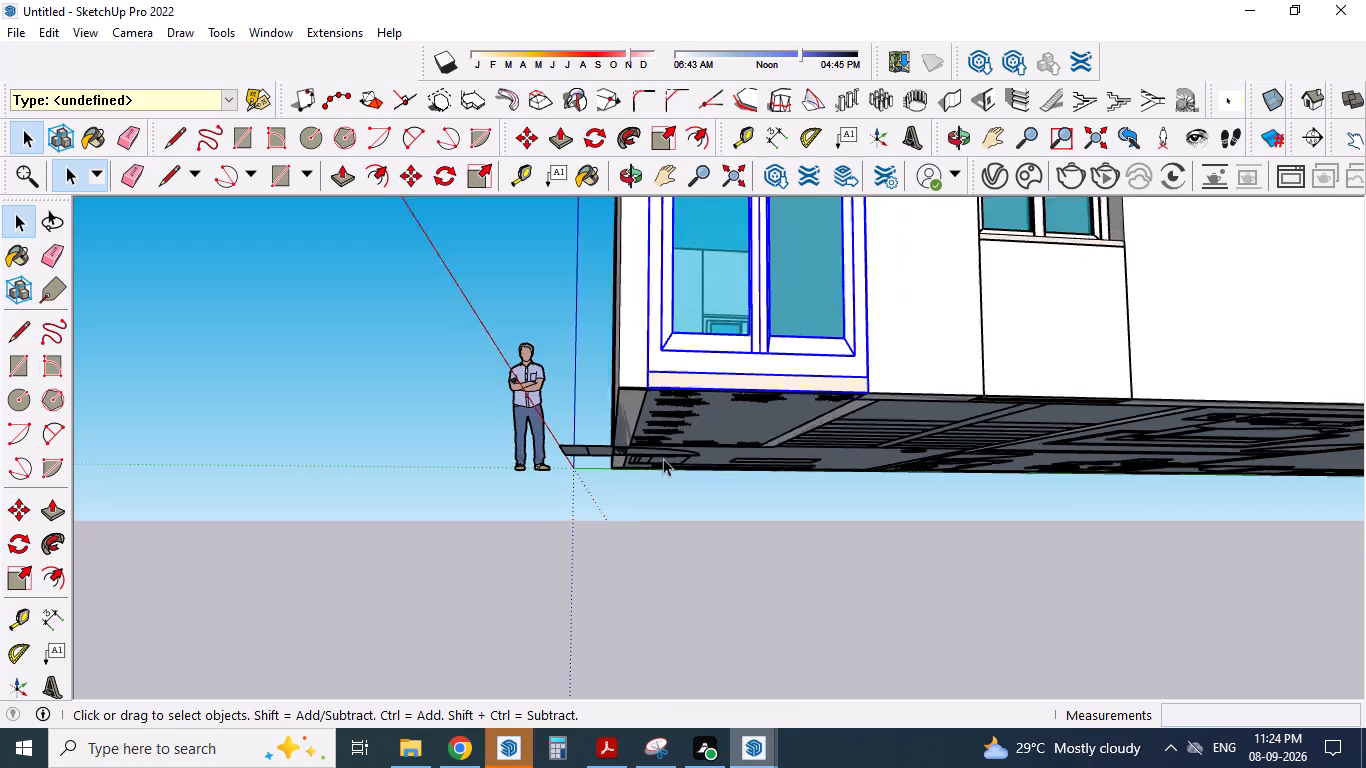
pyautogui.moveTo(674, 480); pyautogui.dragTo(650, 602, button='middle')
pyautogui.scroll(-4, 649, 602)
pyautogui.moveTo(697, 479); pyautogui.dragTo(697, 532, button='middle')
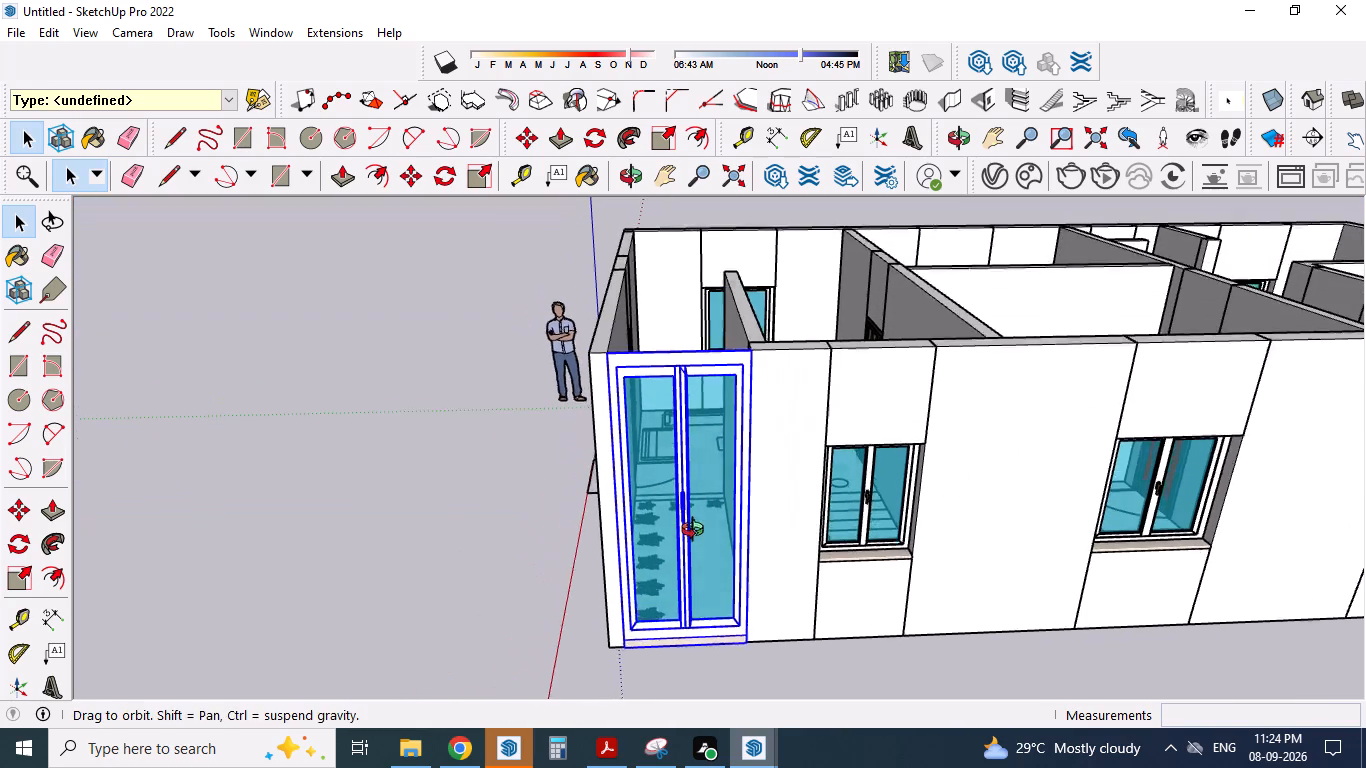
pyautogui.moveTo(697, 532); pyautogui.dragTo(697, 537, button='middle')
pyautogui.scroll(-3, 708, 538)
pyautogui.moveTo(679, 558); pyautogui.dragTo(1097, 578, button='middle')
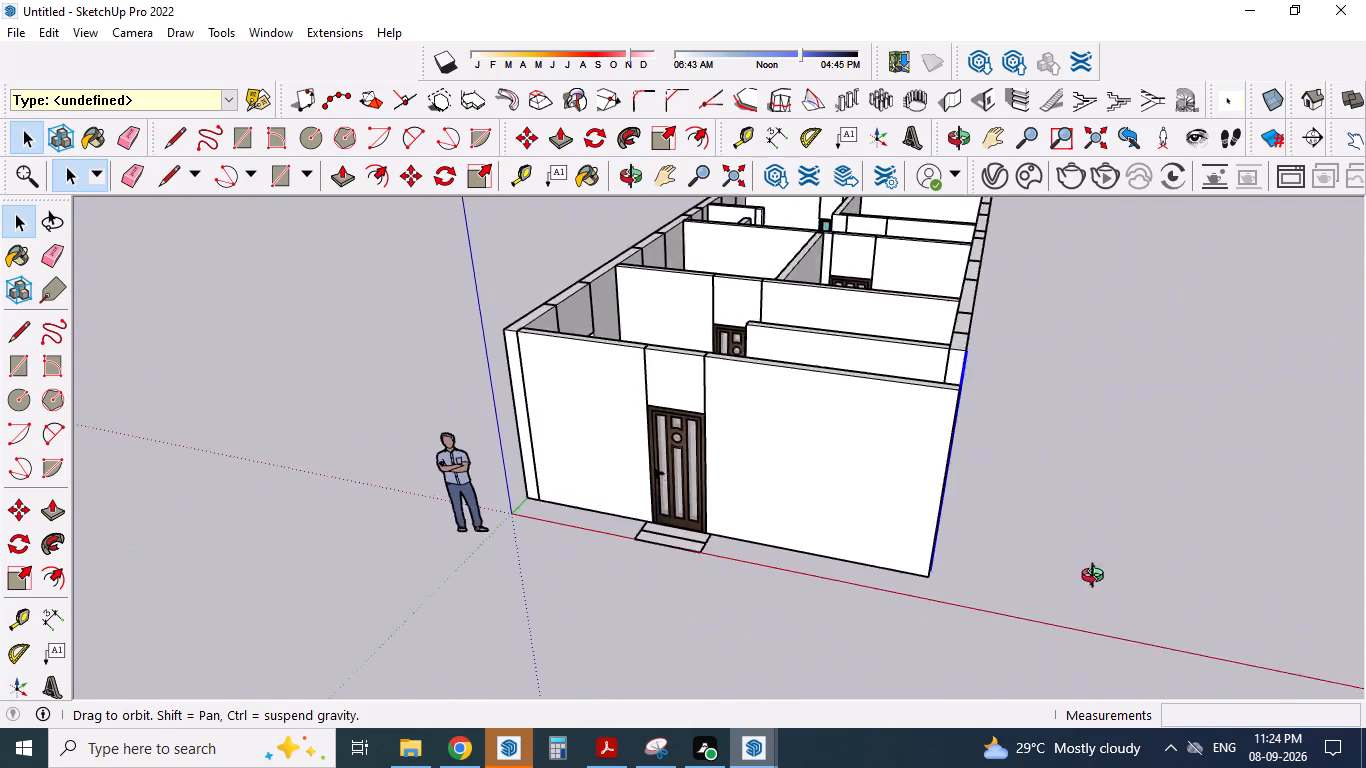
pyautogui.moveTo(1097, 578); pyautogui.dragTo(1100, 578, button='middle')
pyautogui.scroll(-3, 948, 531)
pyautogui.moveTo(744, 522); pyautogui.dragTo(831, 638, button='middle')
pyautogui.moveTo(965, 560); pyautogui.dragTo(966, 567, button='middle')
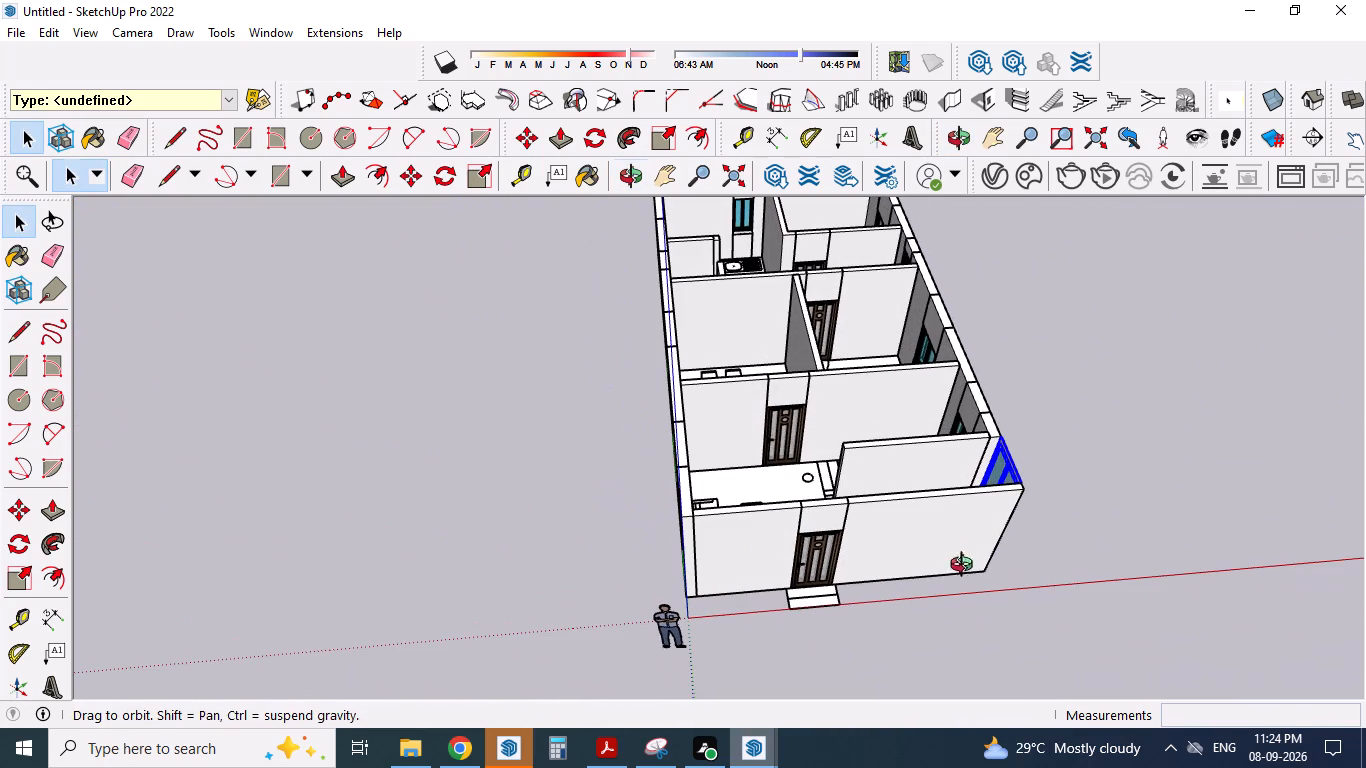
pyautogui.moveTo(966, 567); pyautogui.dragTo(1002, 679, button='middle')
pyautogui.moveTo(789, 609); pyautogui.dragTo(1014, 618, button='middle')
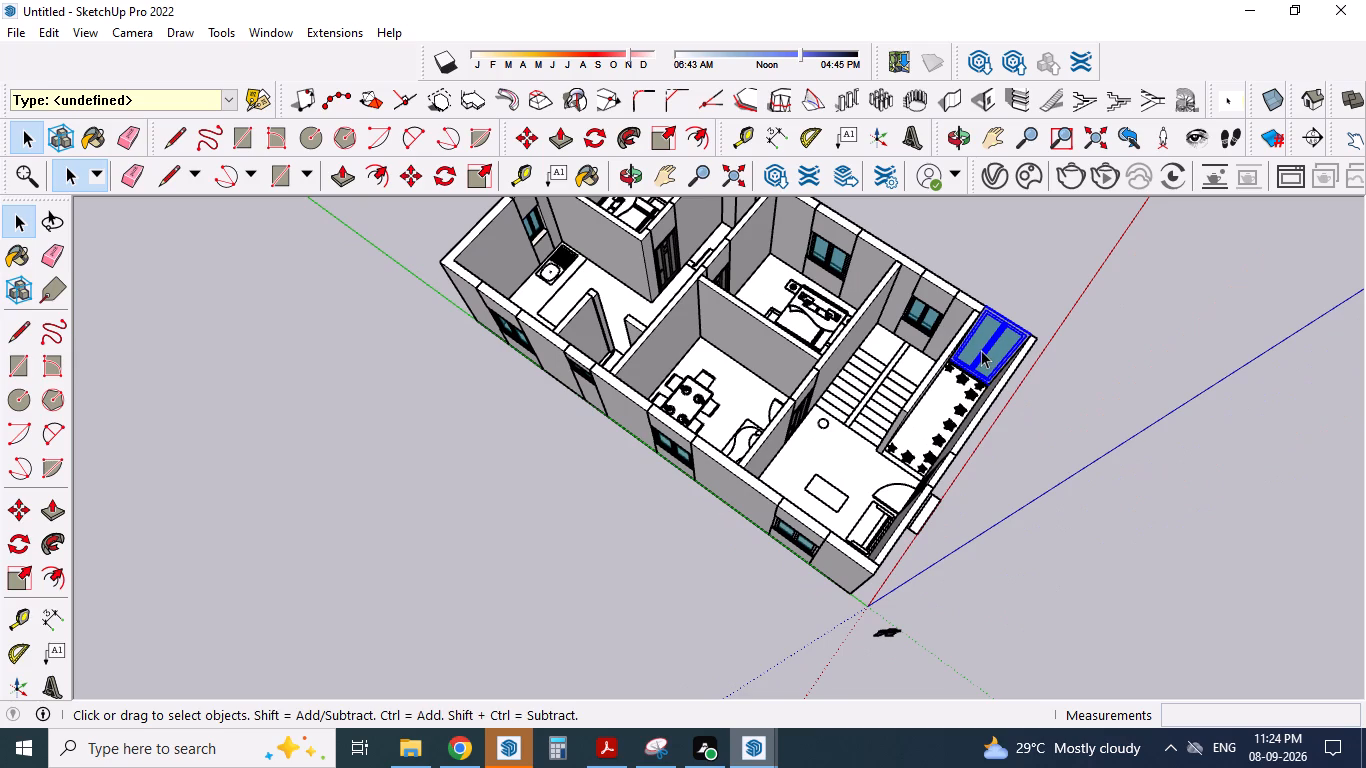
# Copy the planted strip's tall window and paste it near the wall between the dining room and bedroom.
pyautogui.click(981, 350)
pyautogui.hotkey('ctrl', 'c')
pyautogui.hotkey('ctrl', 'v')
pyautogui.moveTo(747, 288); pyautogui.dragTo(748, 305)
pyautogui.scroll(5, 898, 442)
pyautogui.click(873, 464)
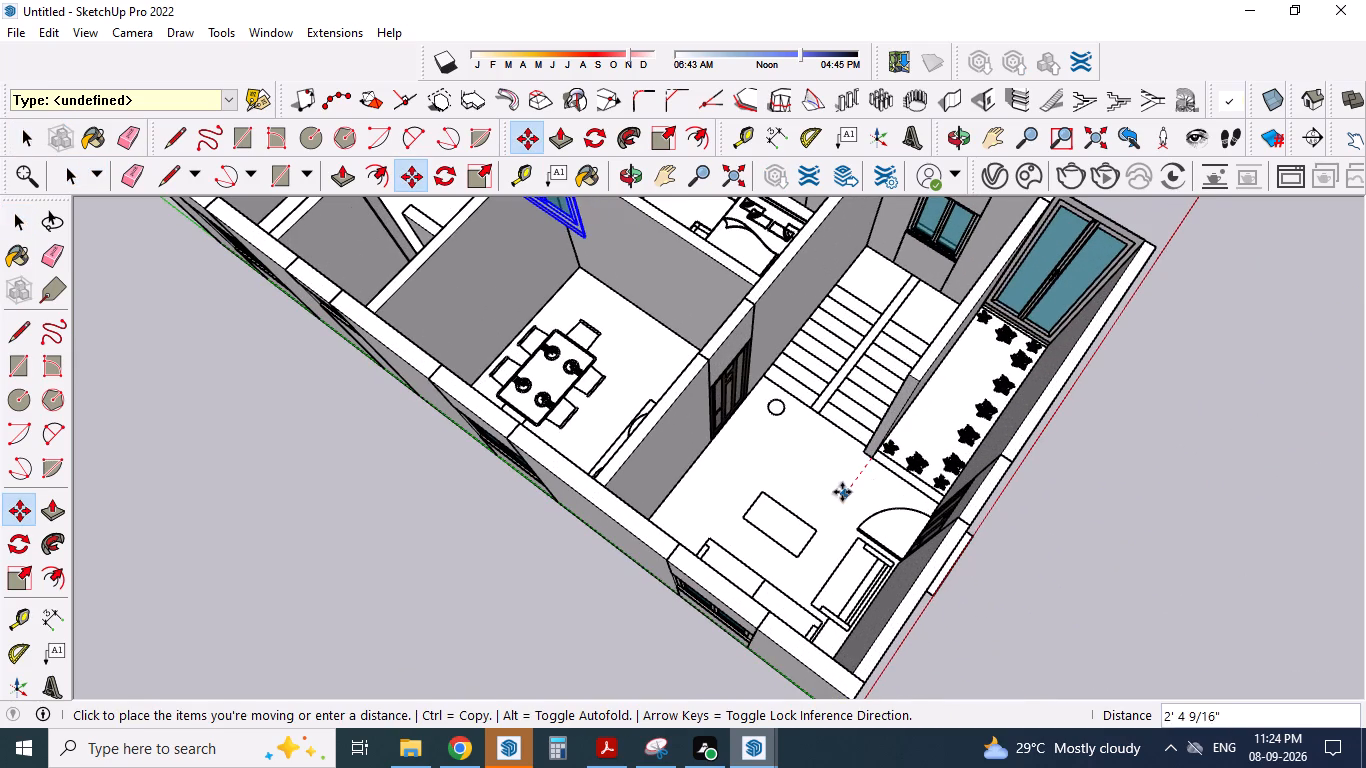
pyautogui.press('space')
# Copy the planted strip's tall window again and paste it across the strip's inner end, beside the entrance door.
pyautogui.scroll(-1, 872, 476)
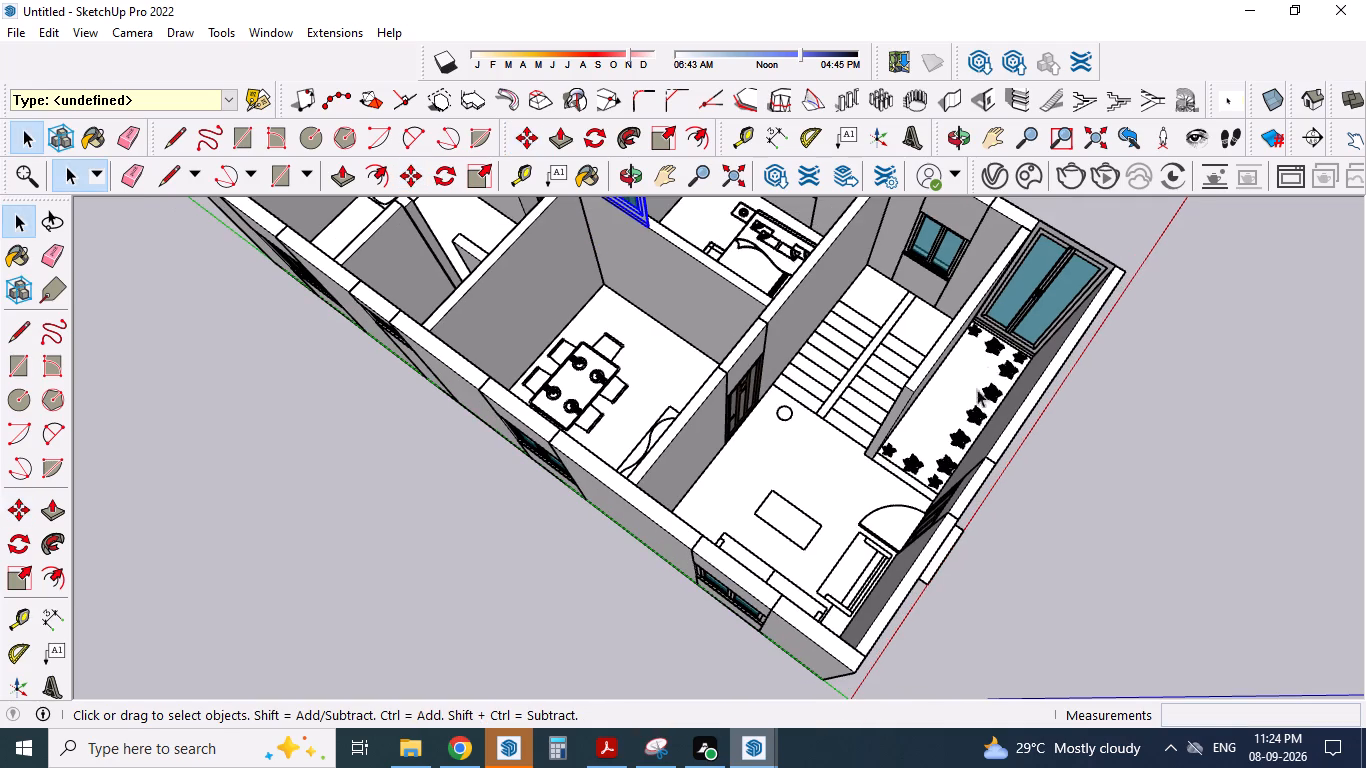
pyautogui.click(1024, 298)
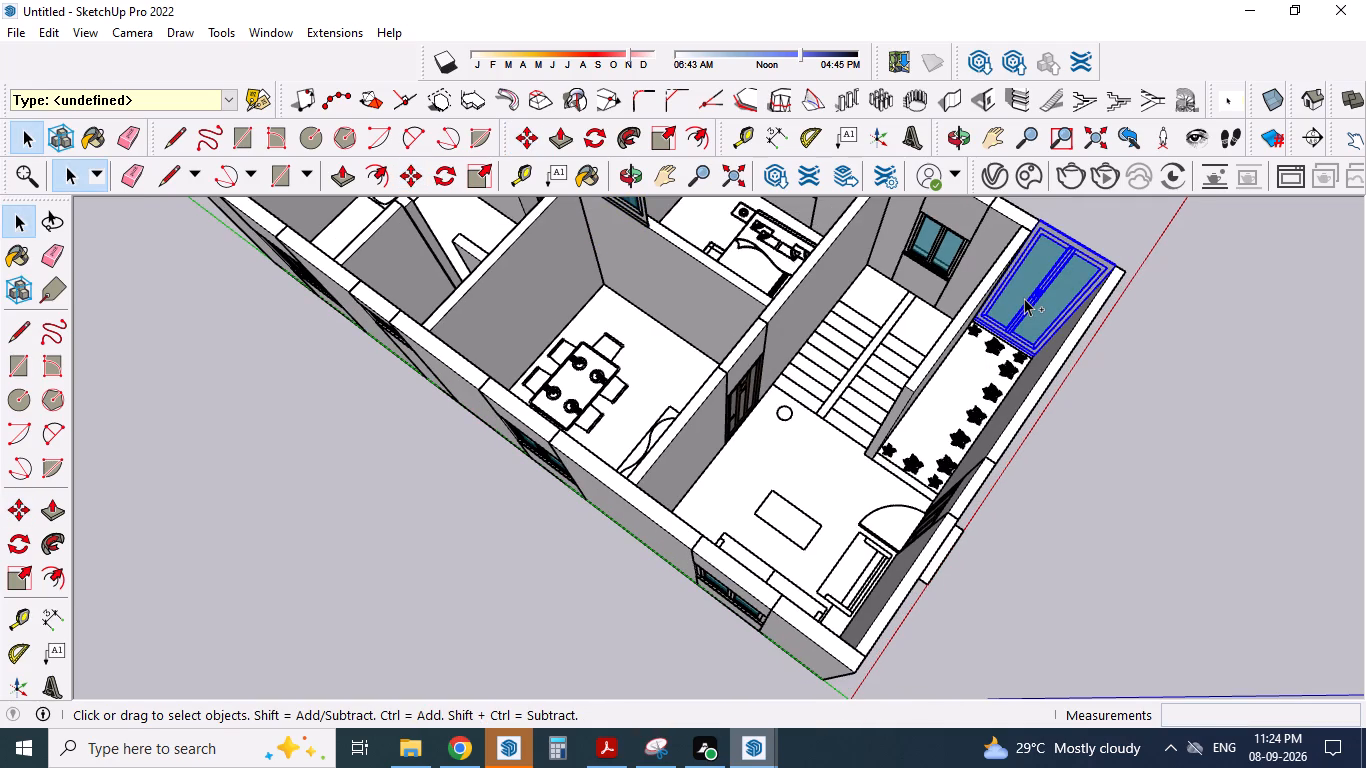
pyautogui.hotkey('ctrl', 'c')
pyautogui.keyDown('ctrl'); pyautogui.click(1024, 298); pyautogui.keyUp('ctrl')
pyautogui.hotkey('ctrl', 'v')
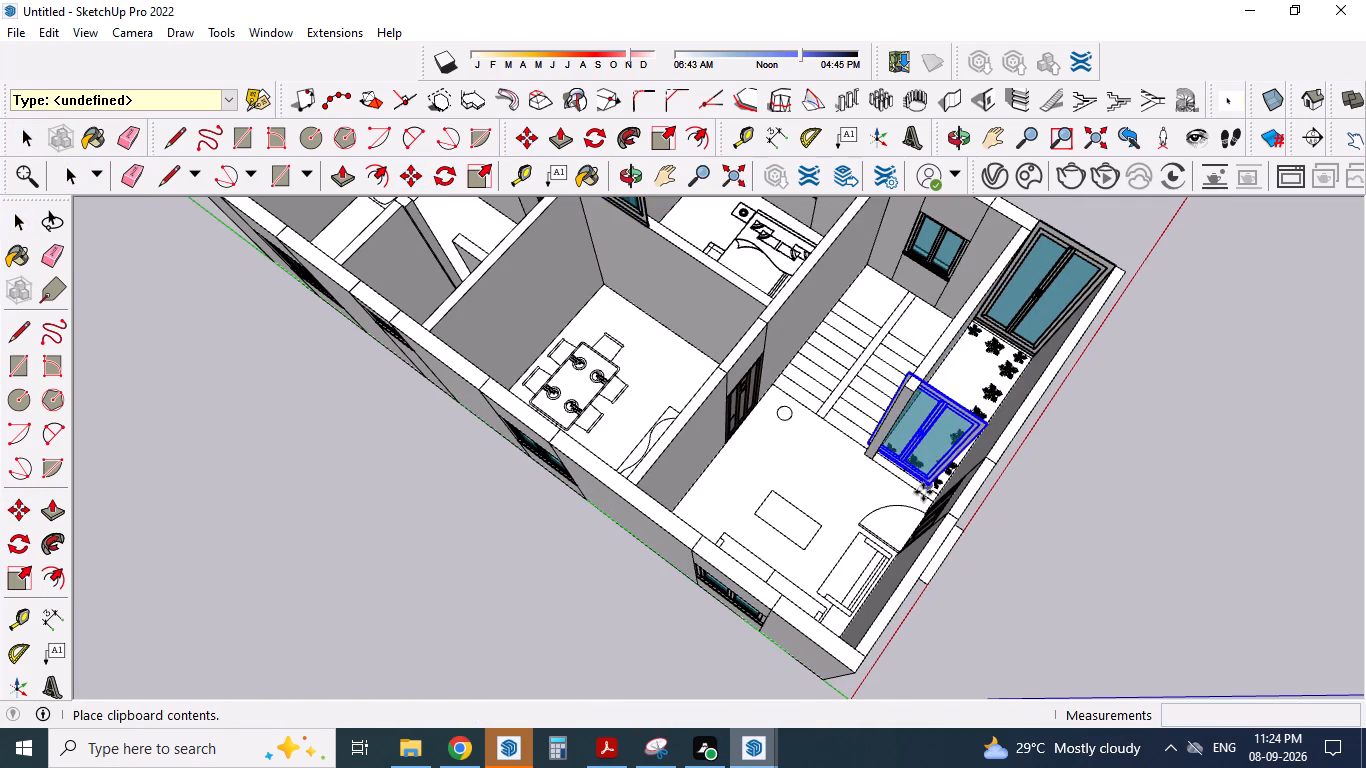
pyautogui.scroll(14, 927, 498)
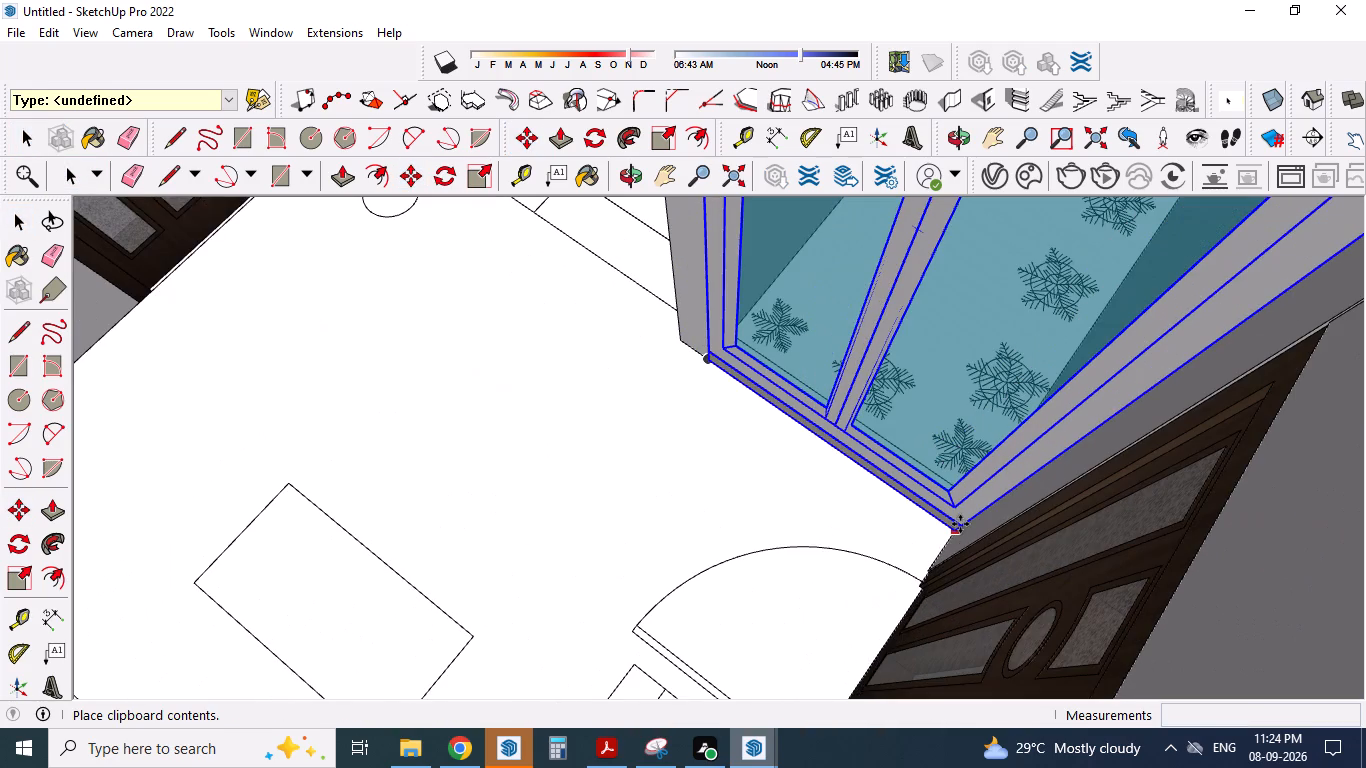
pyautogui.click(960, 524)
pyautogui.scroll(-5, 805, 495)
pyautogui.moveTo(739, 526); pyautogui.dragTo(479, 459, button='middle')
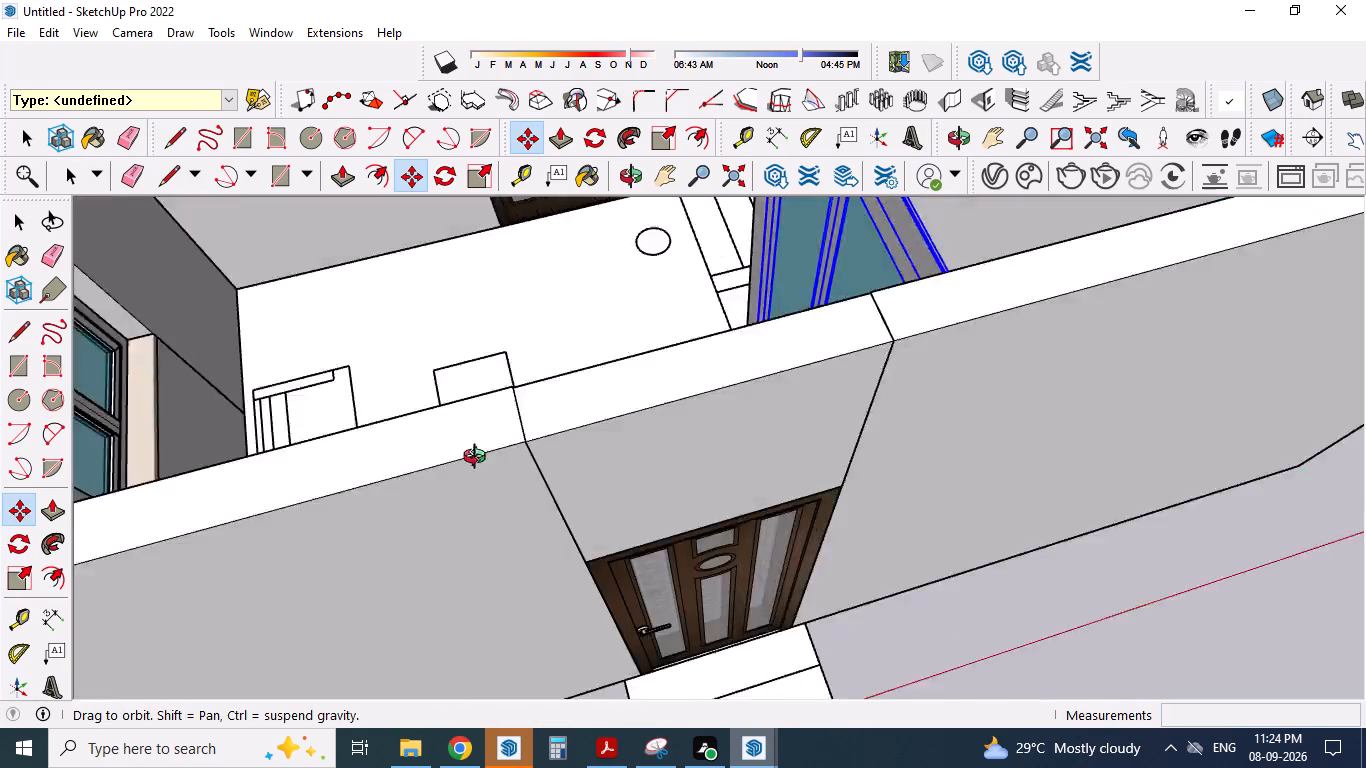
pyautogui.moveTo(479, 459); pyautogui.dragTo(441, 429, button='middle')
pyautogui.press('space')
# Examine how the pasted window fits between the entrance wall and the partition at the planted strip's inner end.
pyautogui.scroll(-4, 727, 611)
pyautogui.moveTo(841, 513); pyautogui.dragTo(840, 542, button='middle')
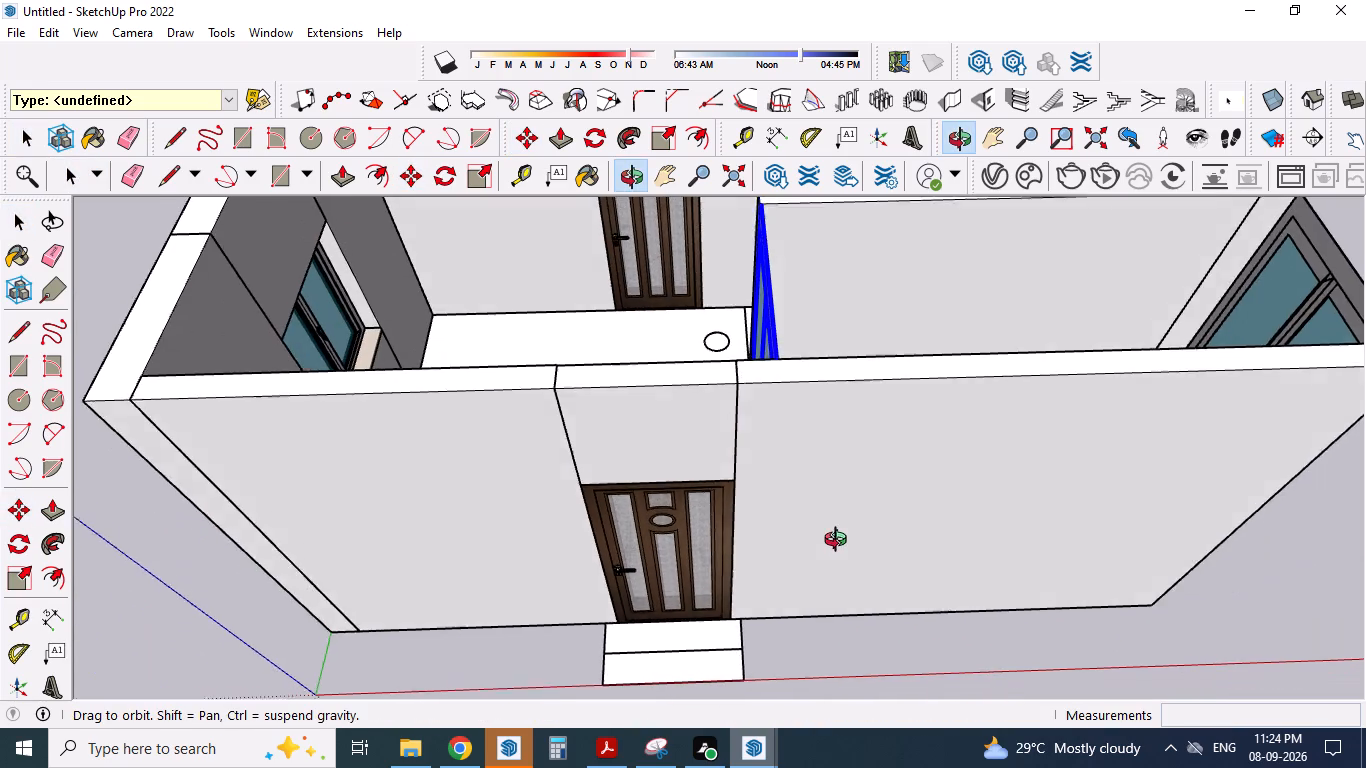
pyautogui.moveTo(840, 542); pyautogui.dragTo(831, 577, button='middle')
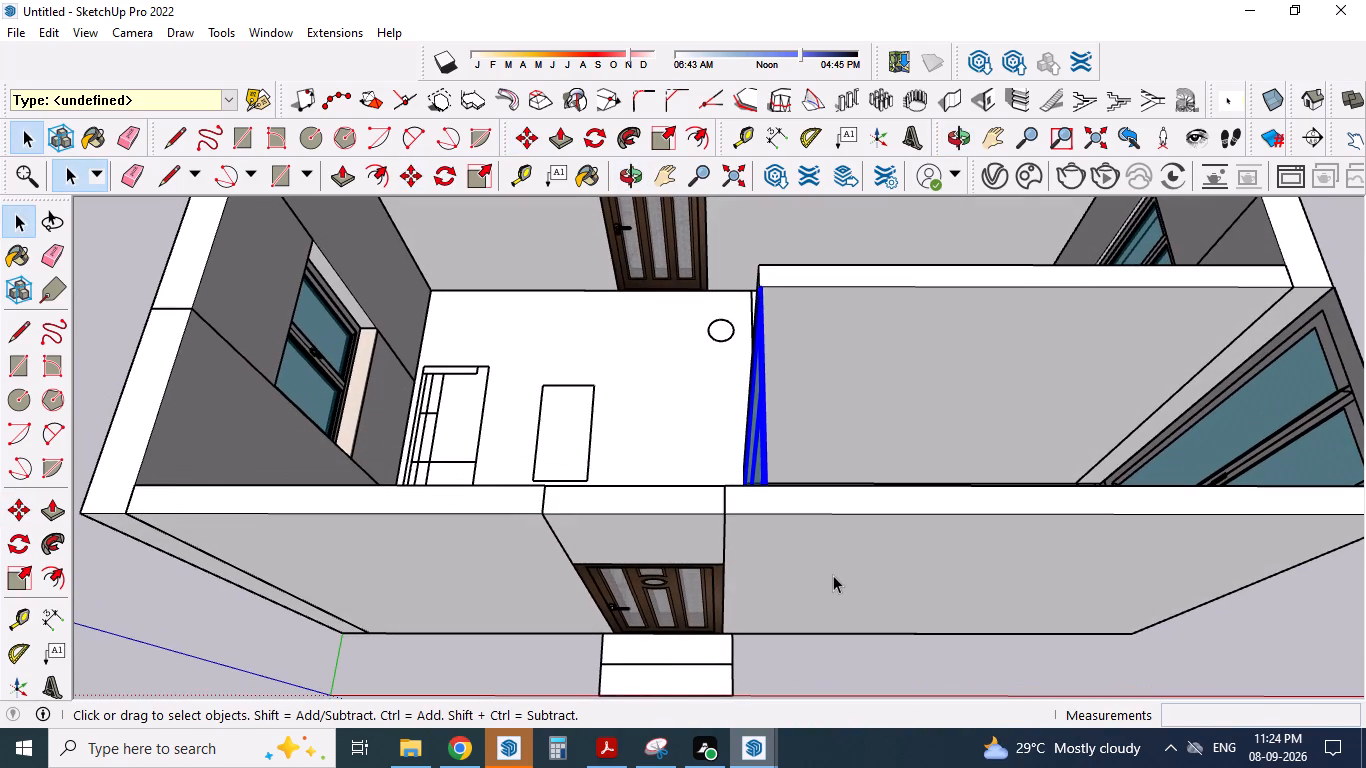
pyautogui.scroll(3, 765, 537)
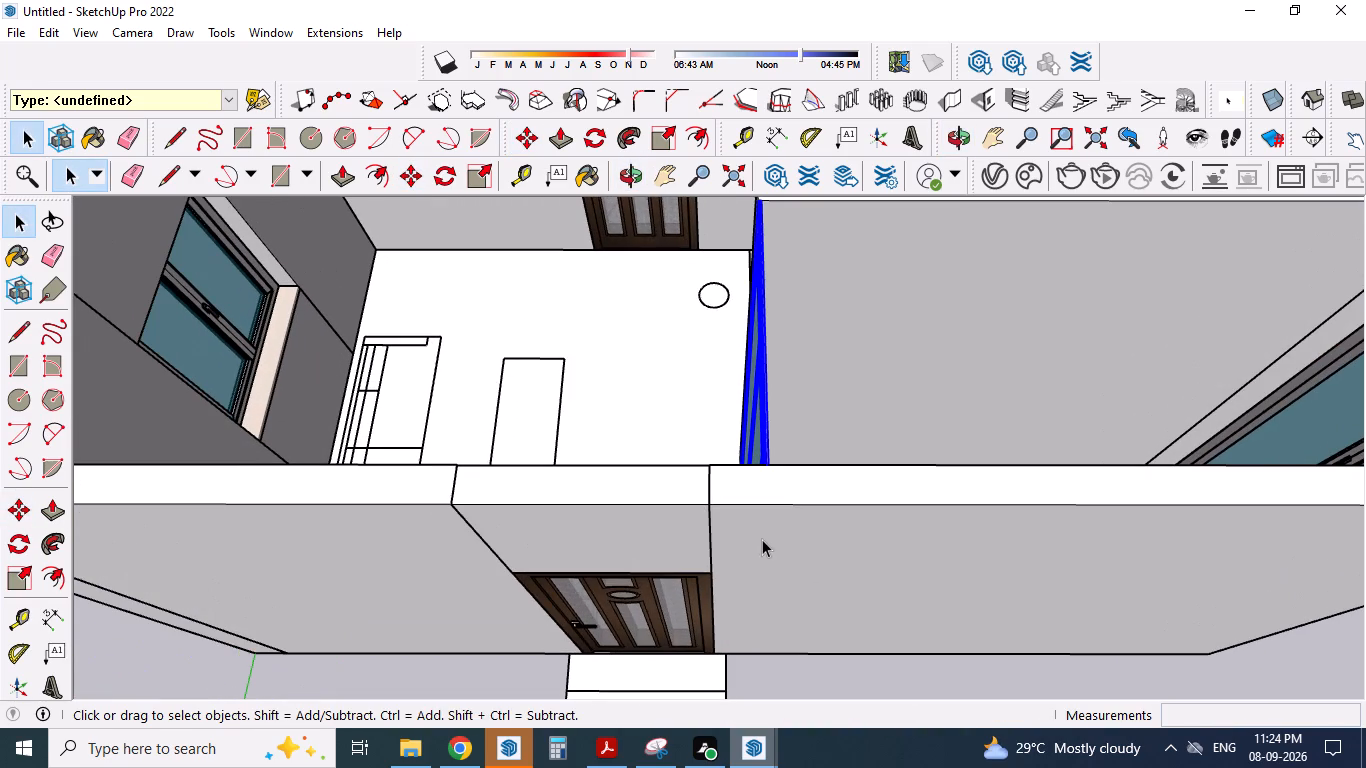
pyautogui.moveTo(762, 539); pyautogui.dragTo(622, 492, button='middle')
pyautogui.scroll(-7, 621, 487)
pyautogui.moveTo(694, 494); pyautogui.dragTo(694, 502, button='middle')
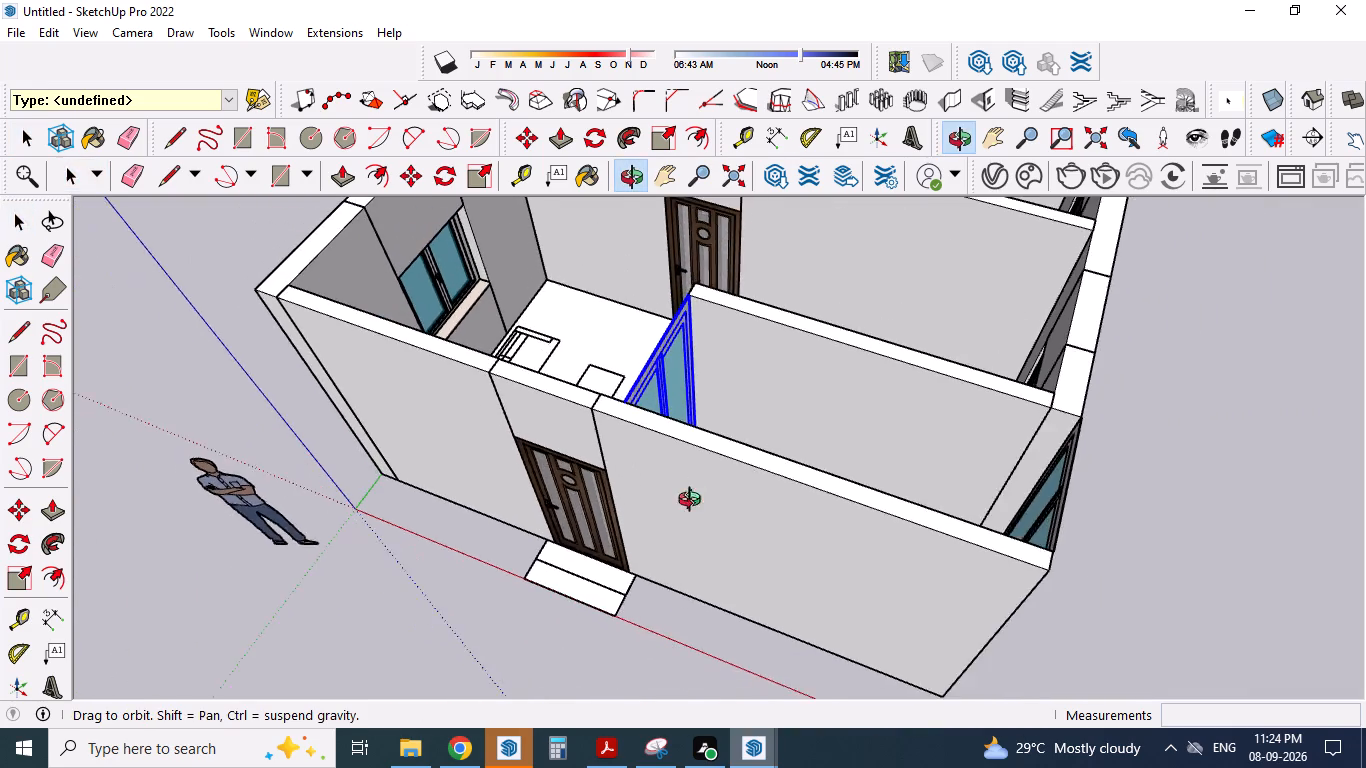
pyautogui.moveTo(694, 502); pyautogui.dragTo(678, 581, button='middle')
pyautogui.scroll(13, 635, 546)
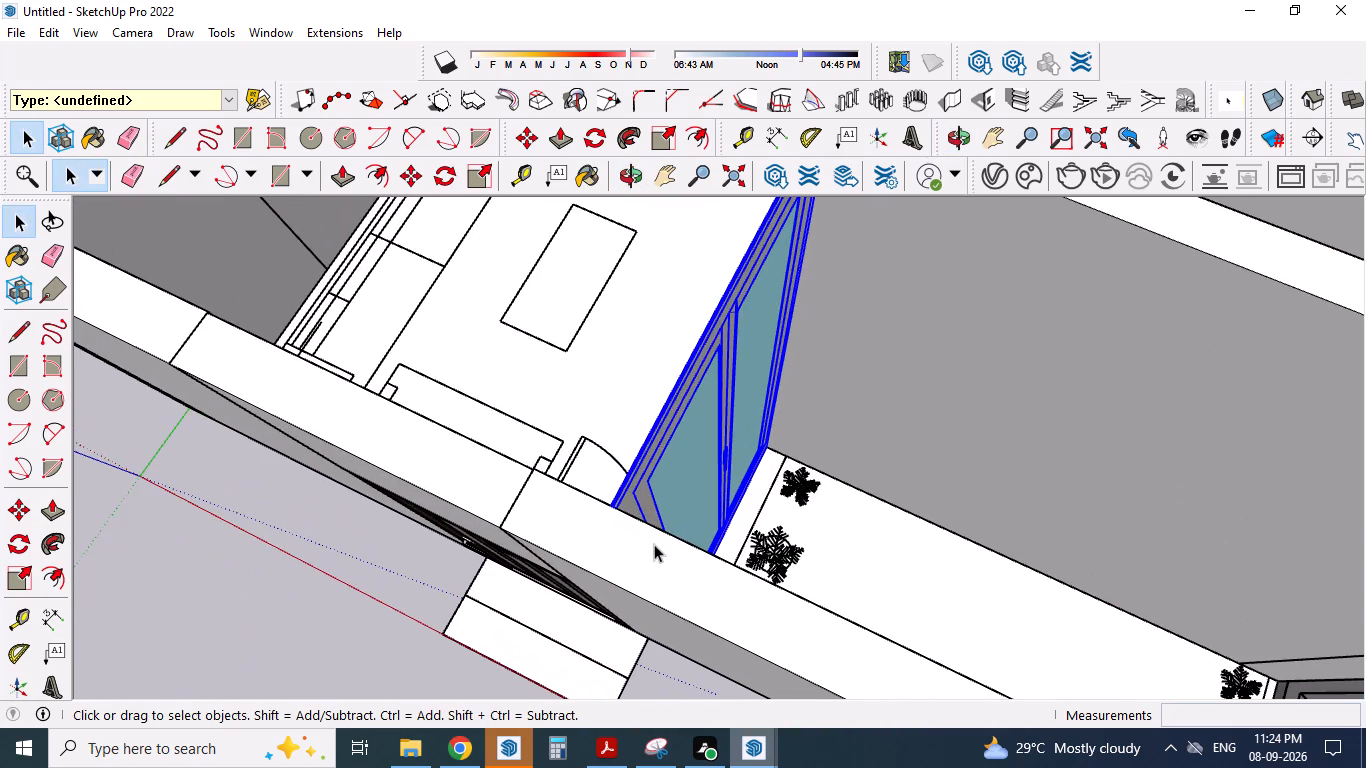
# Open the wall fronting the planted strip and draw a 6" line across its top, level with the tall window's end.
pyautogui.doubleClick(656, 547)
pyautogui.click(656, 547)
pyautogui.click(656, 547)
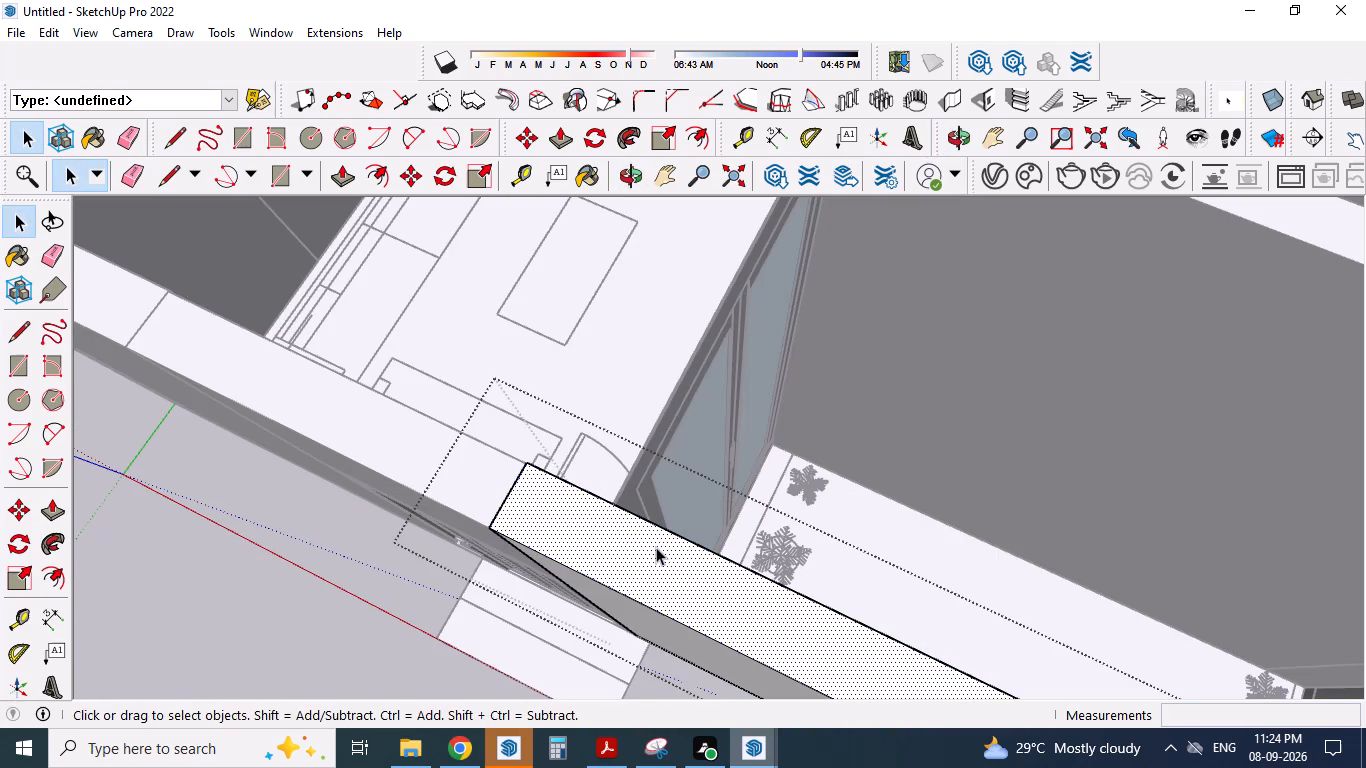
pyautogui.click(643, 551)
pyautogui.scroll(-3, 613, 496)
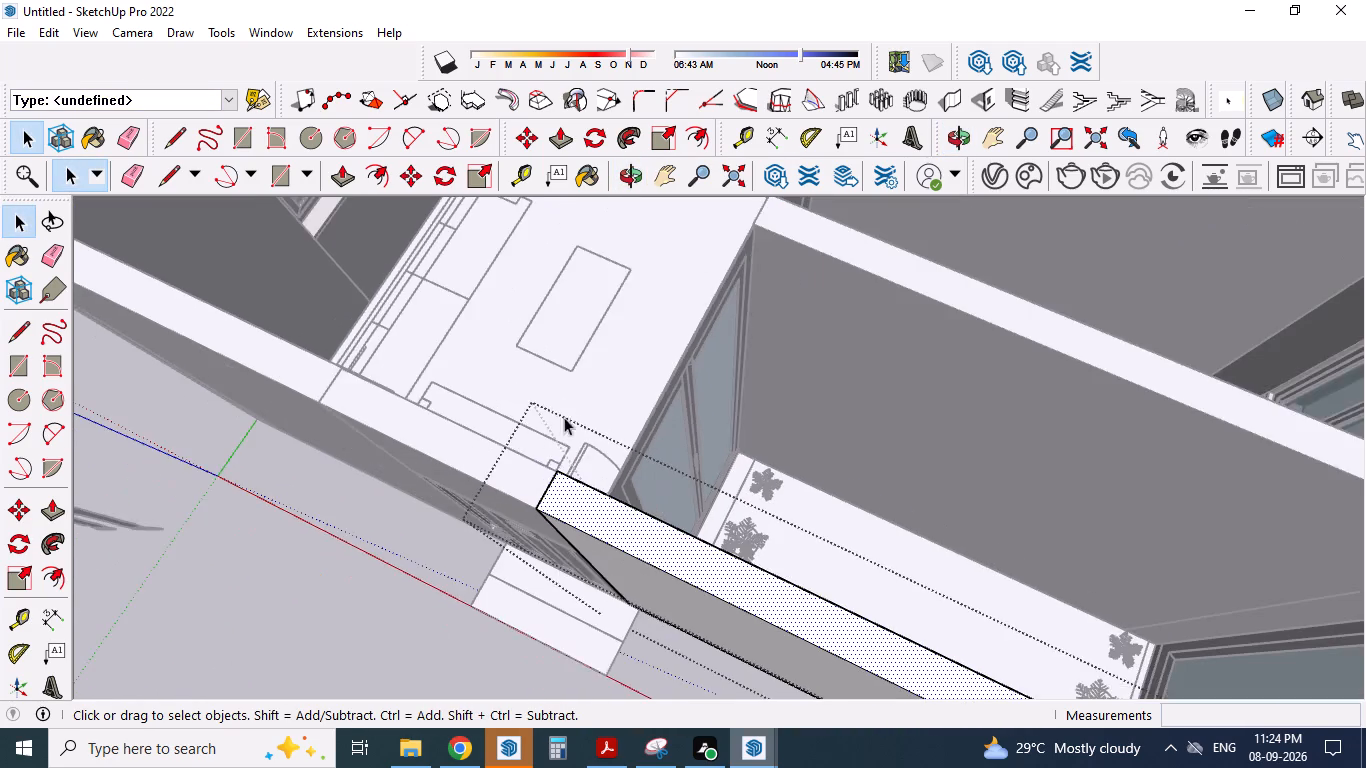
pyautogui.scroll(-5, 557, 399)
pyautogui.moveTo(715, 645); pyautogui.dragTo(910, 643, button='middle')
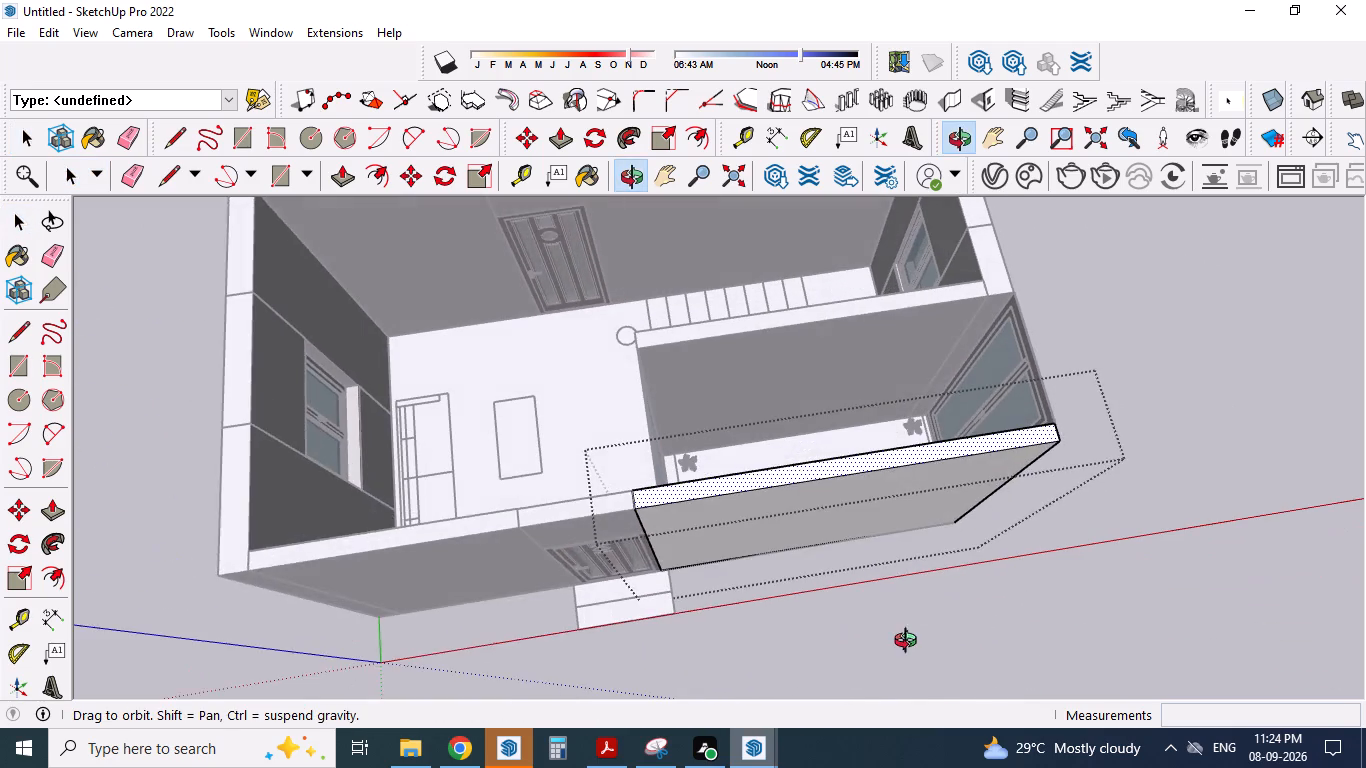
pyautogui.moveTo(910, 643); pyautogui.dragTo(912, 683, button='middle')
pyautogui.scroll(1, 591, 556)
pyautogui.moveTo(602, 570); pyautogui.dragTo(782, 618, button='middle')
pyautogui.scroll(8, 807, 619)
pyautogui.moveTo(767, 608); pyautogui.dragTo(753, 580, button='middle')
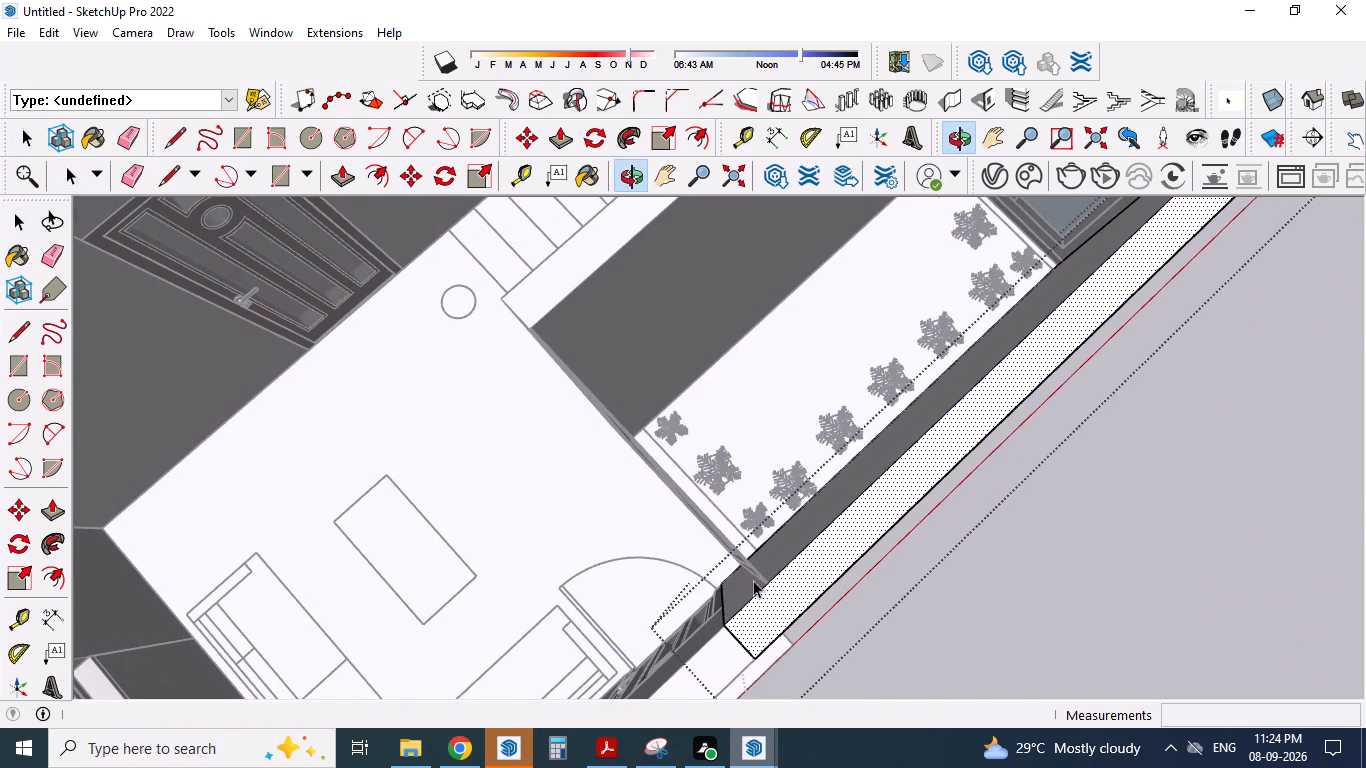
pyautogui.press('l')
pyautogui.press('Return')
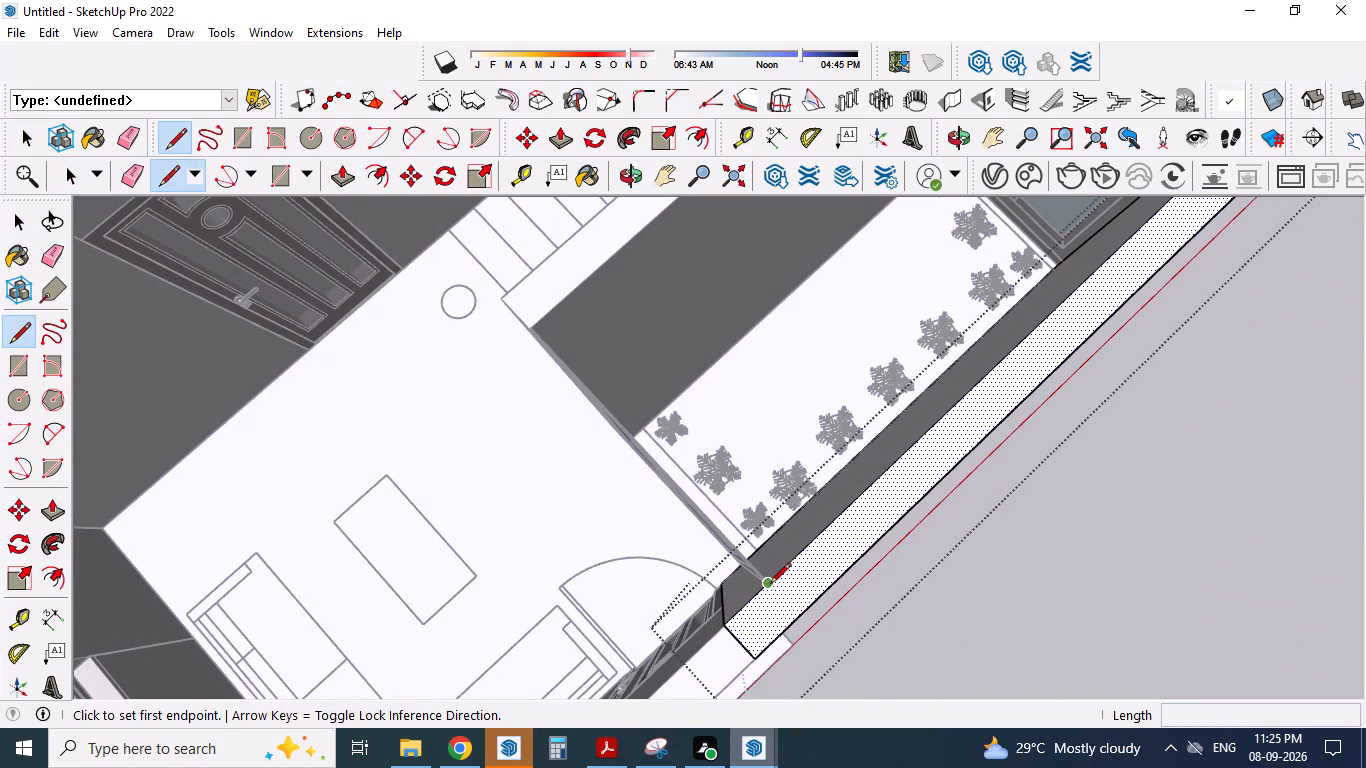
pyautogui.click(770, 585)
pyautogui.click(800, 615)
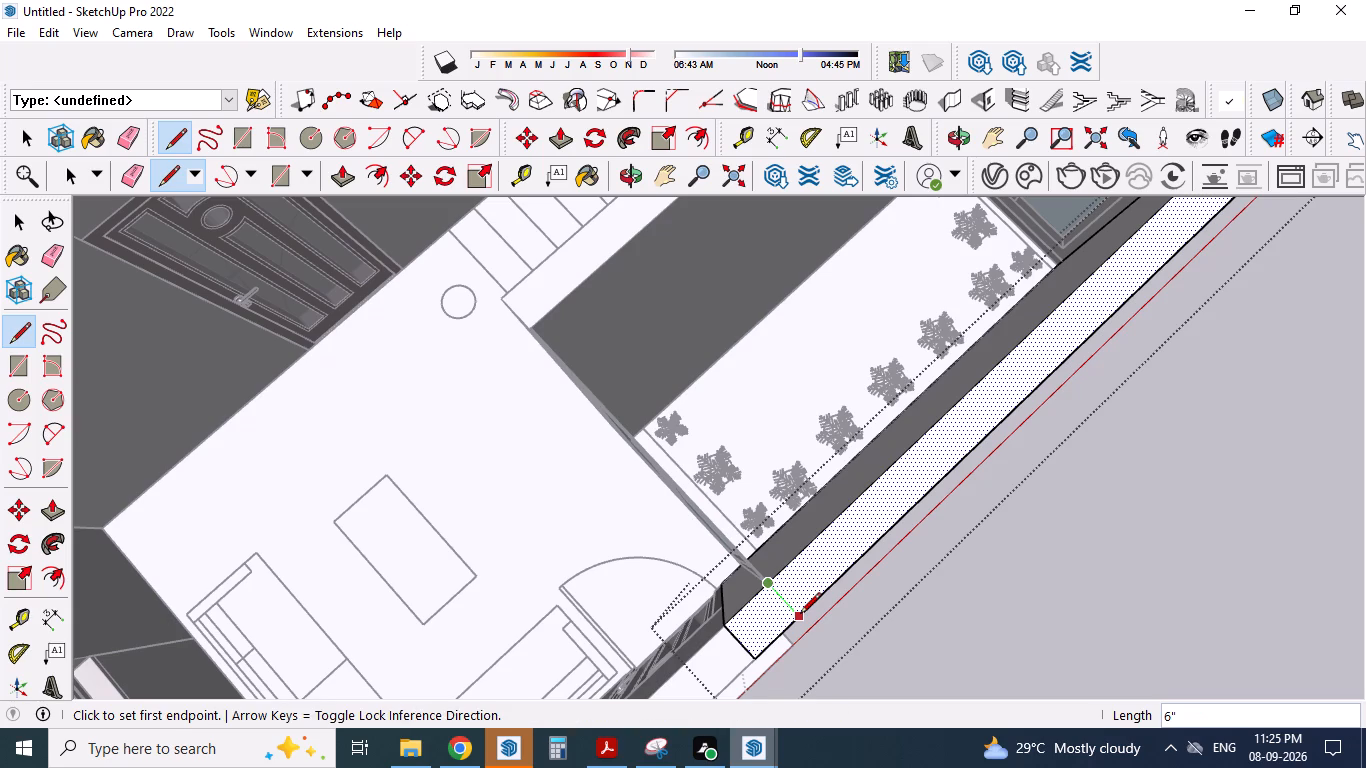
pyautogui.press('space')
# Push the wall's top face along the planted strip down 8', keeping the short pier beside the entrance door at full height.
pyautogui.click(841, 551)
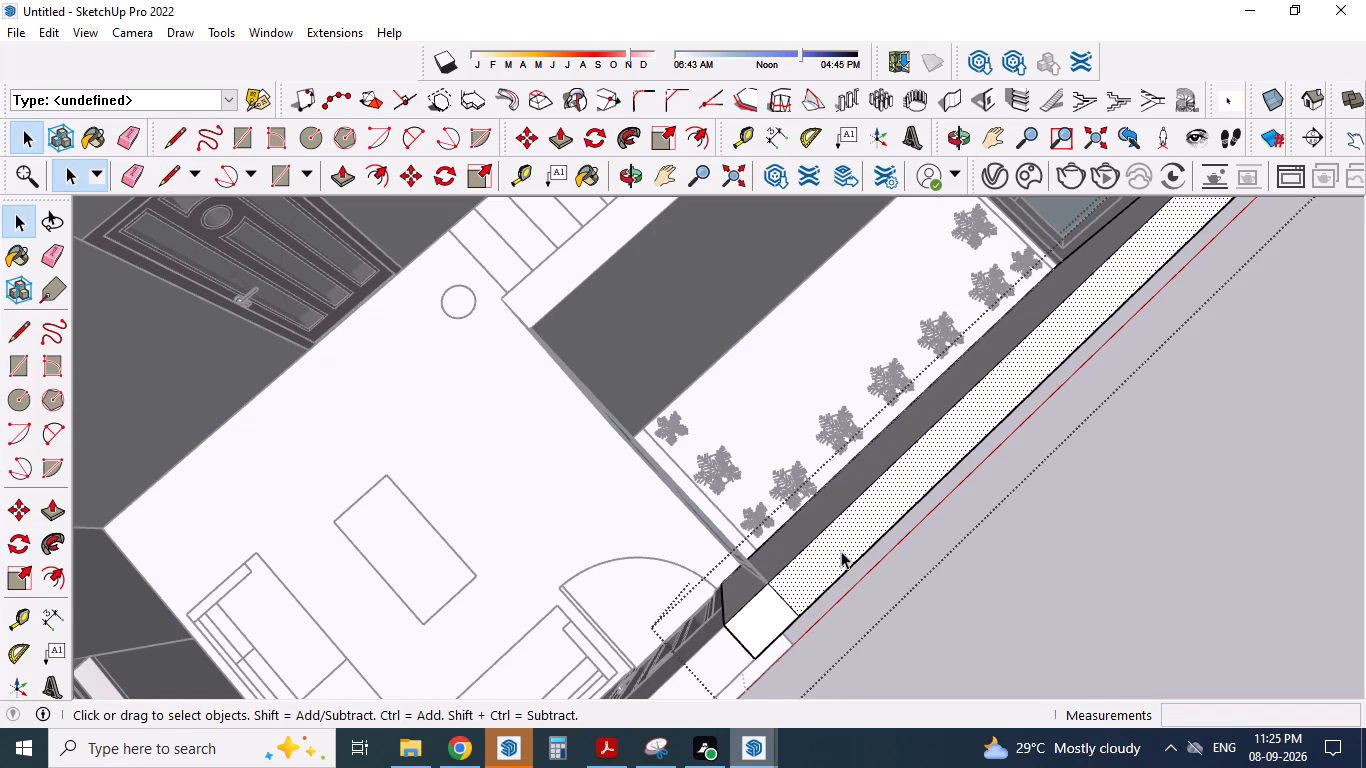
pyautogui.press('p')
pyautogui.click(841, 551)
pyautogui.moveTo(859, 554); pyautogui.dragTo(708, 450, button='middle')
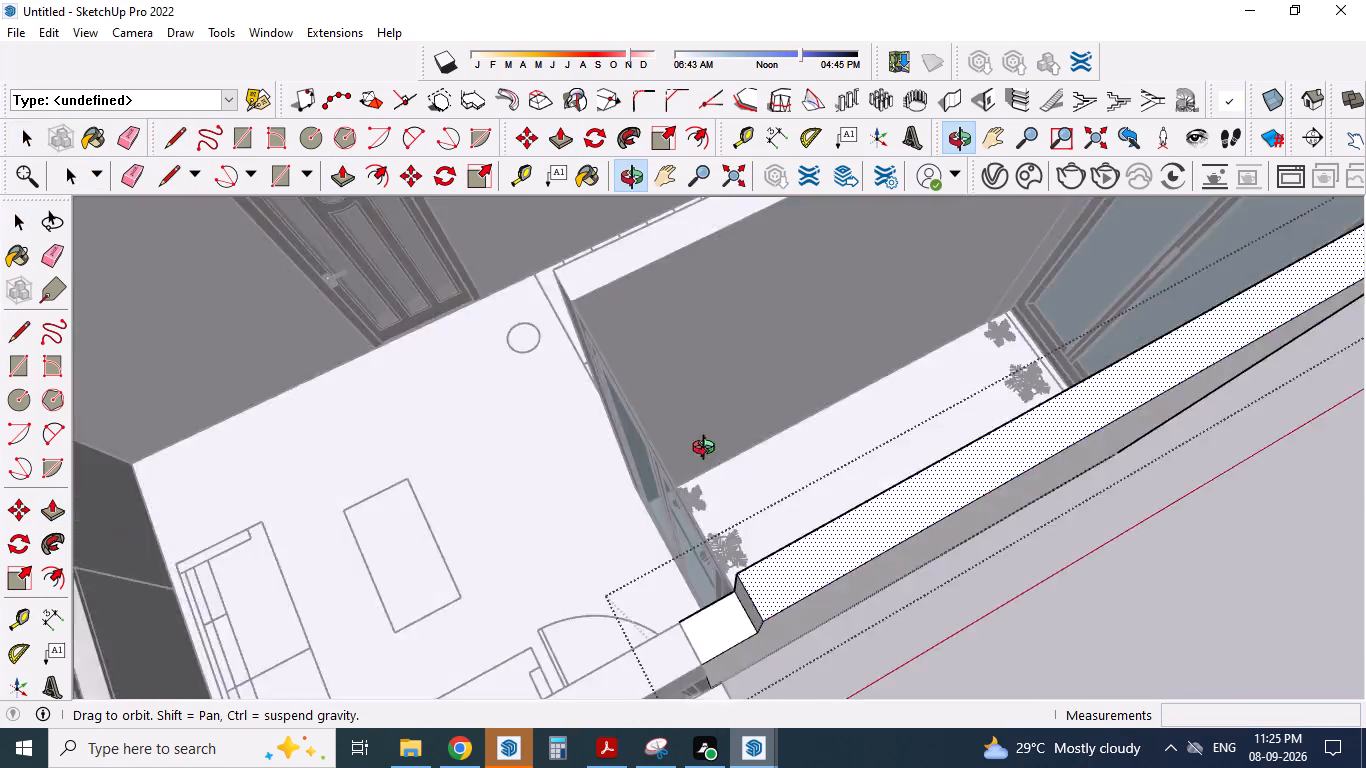
pyautogui.moveTo(708, 450); pyautogui.dragTo(680, 428, button='middle')
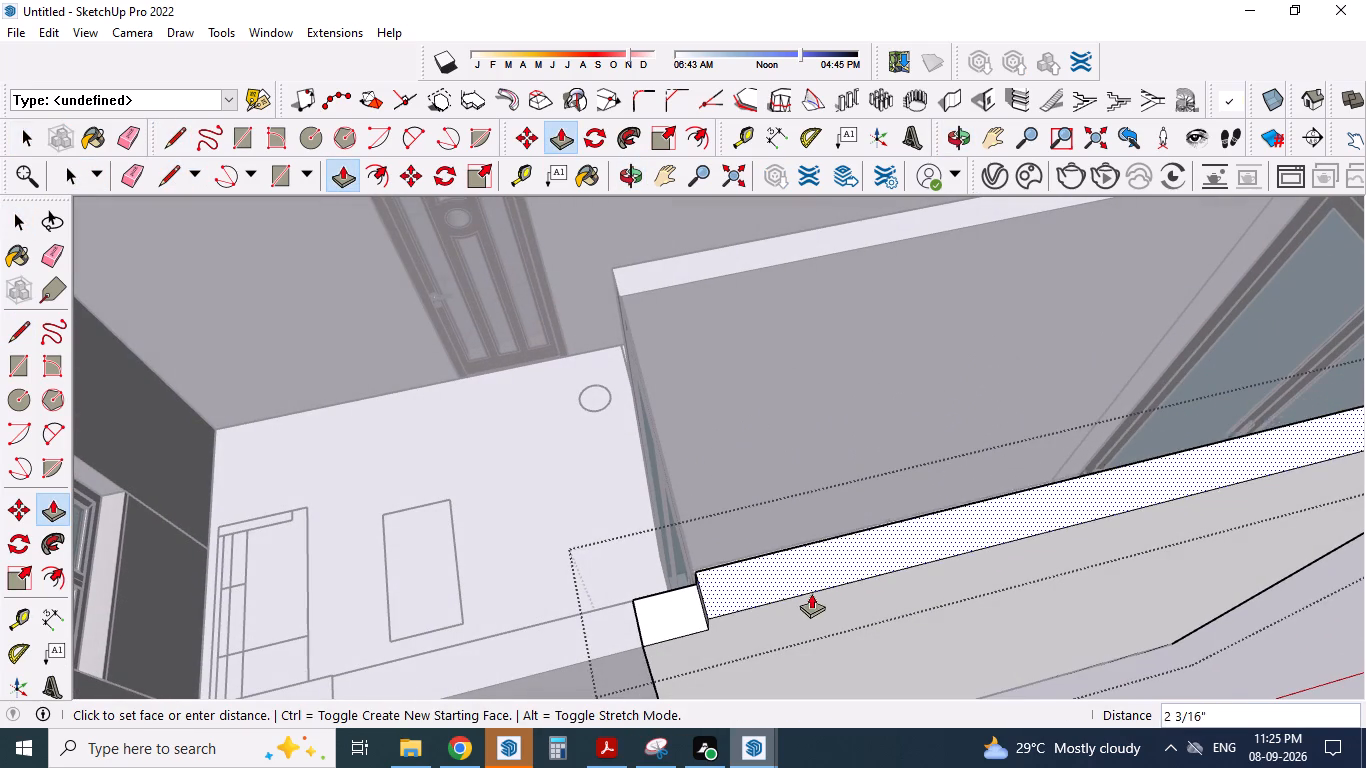
pyautogui.scroll(-2, 776, 524)
pyautogui.moveTo(740, 499); pyautogui.dragTo(645, 385, button='middle')
pyautogui.scroll(-9, 783, 362)
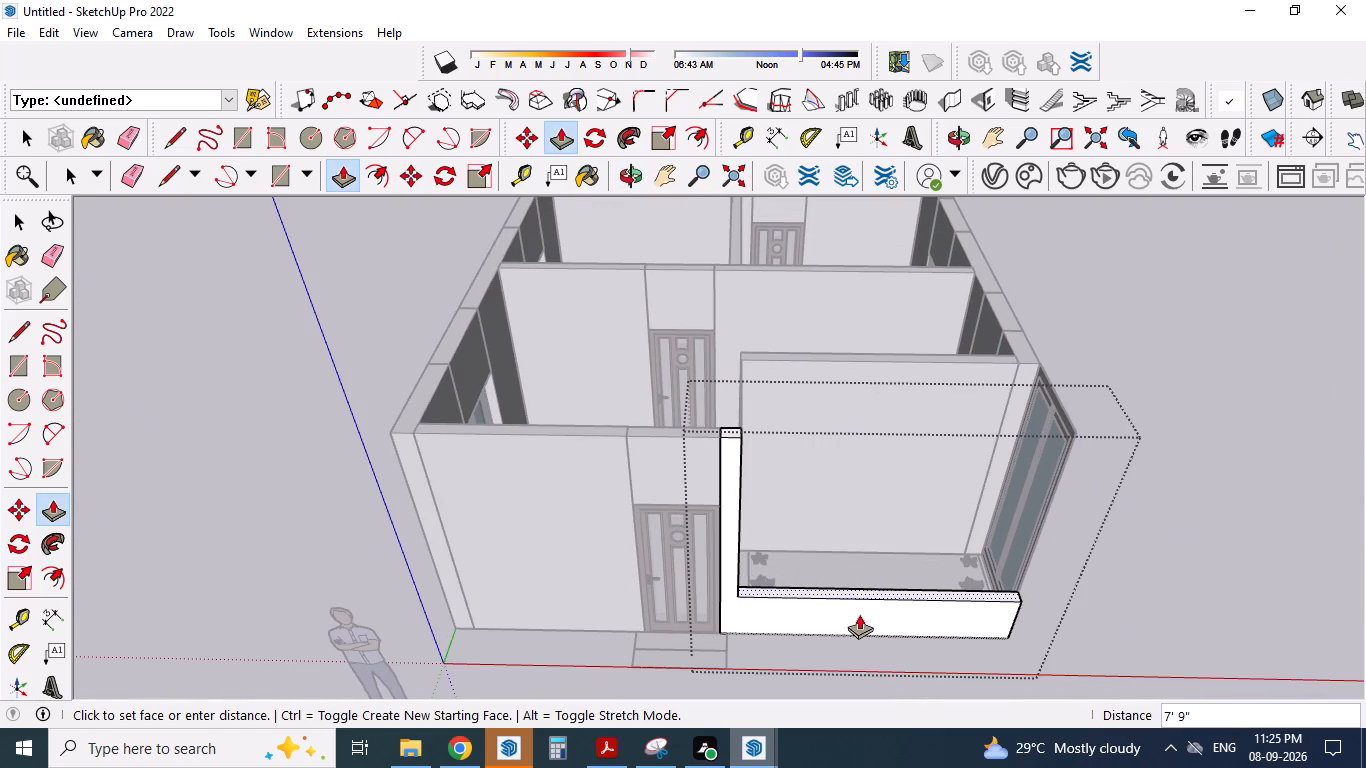
pyautogui.write("8'")
pyautogui.press('Return')
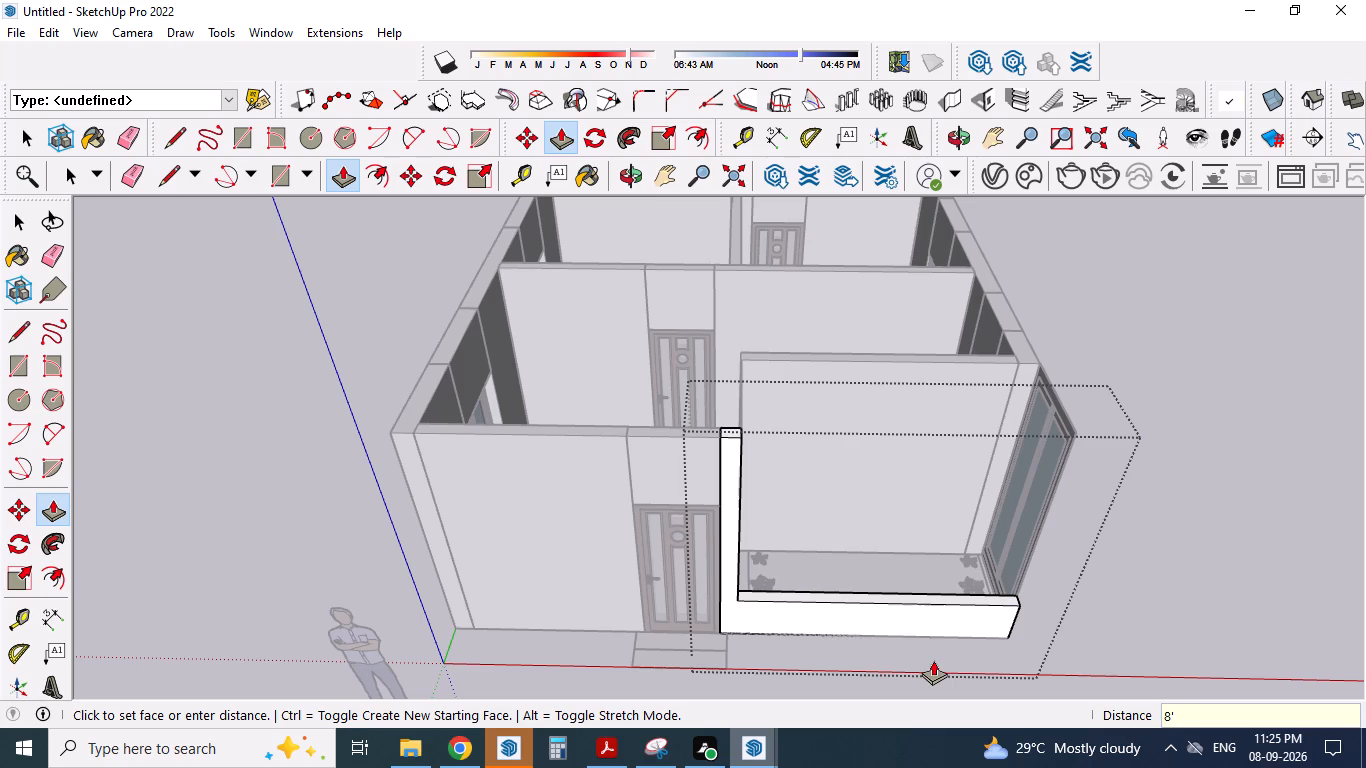
pyautogui.press('space')
pyautogui.moveTo(935, 658); pyautogui.dragTo(906, 549, button='middle')
pyautogui.scroll(-1, 906, 549)
pyautogui.click(1121, 604)
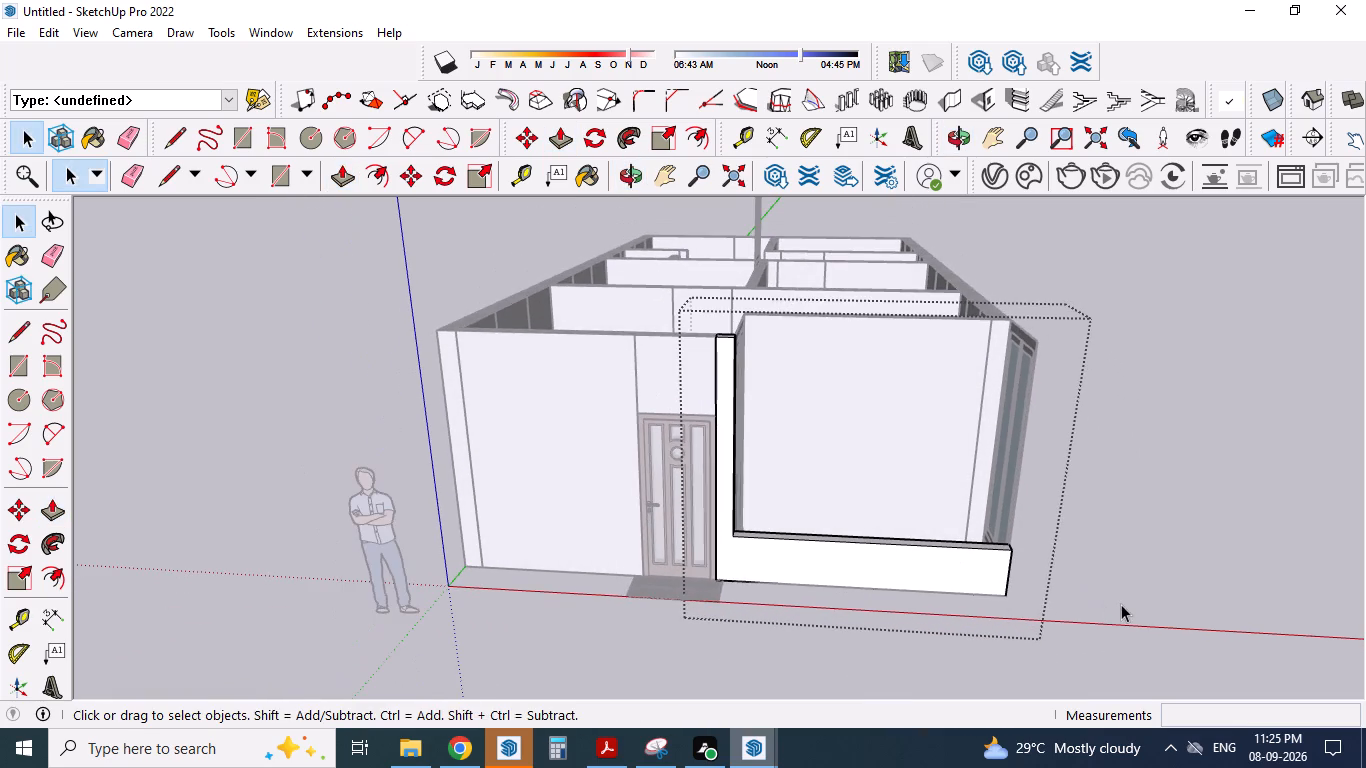
# Examine the lowered wall, the planted strip and its tall windows from the front and from above.
pyautogui.moveTo(1090, 584); pyautogui.dragTo(1050, 551, button='middle')
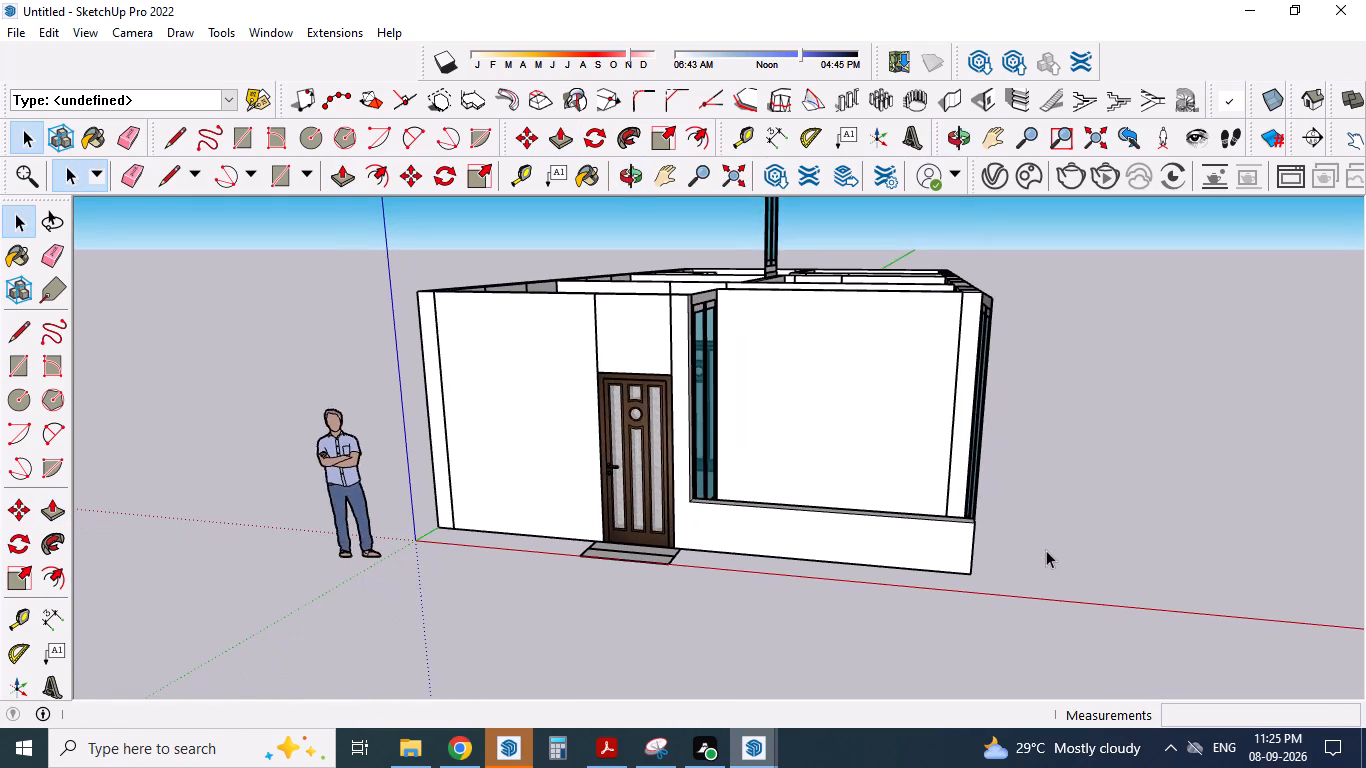
pyautogui.scroll(2, 852, 544)
pyautogui.moveTo(835, 566); pyautogui.dragTo(906, 604, button='middle')
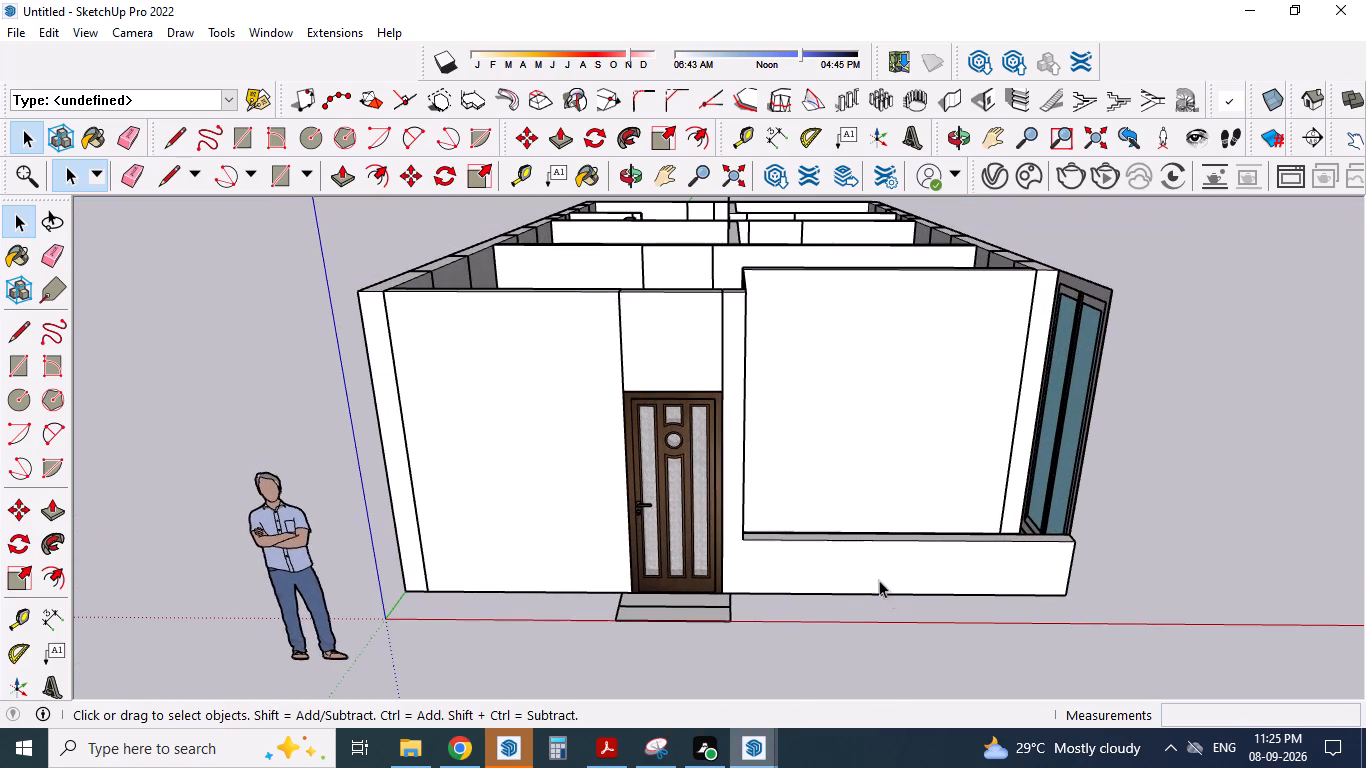
pyautogui.scroll(1, 867, 570)
pyautogui.scroll(-2, 851, 562)
pyautogui.moveTo(831, 578); pyautogui.dragTo(887, 629, button='middle')
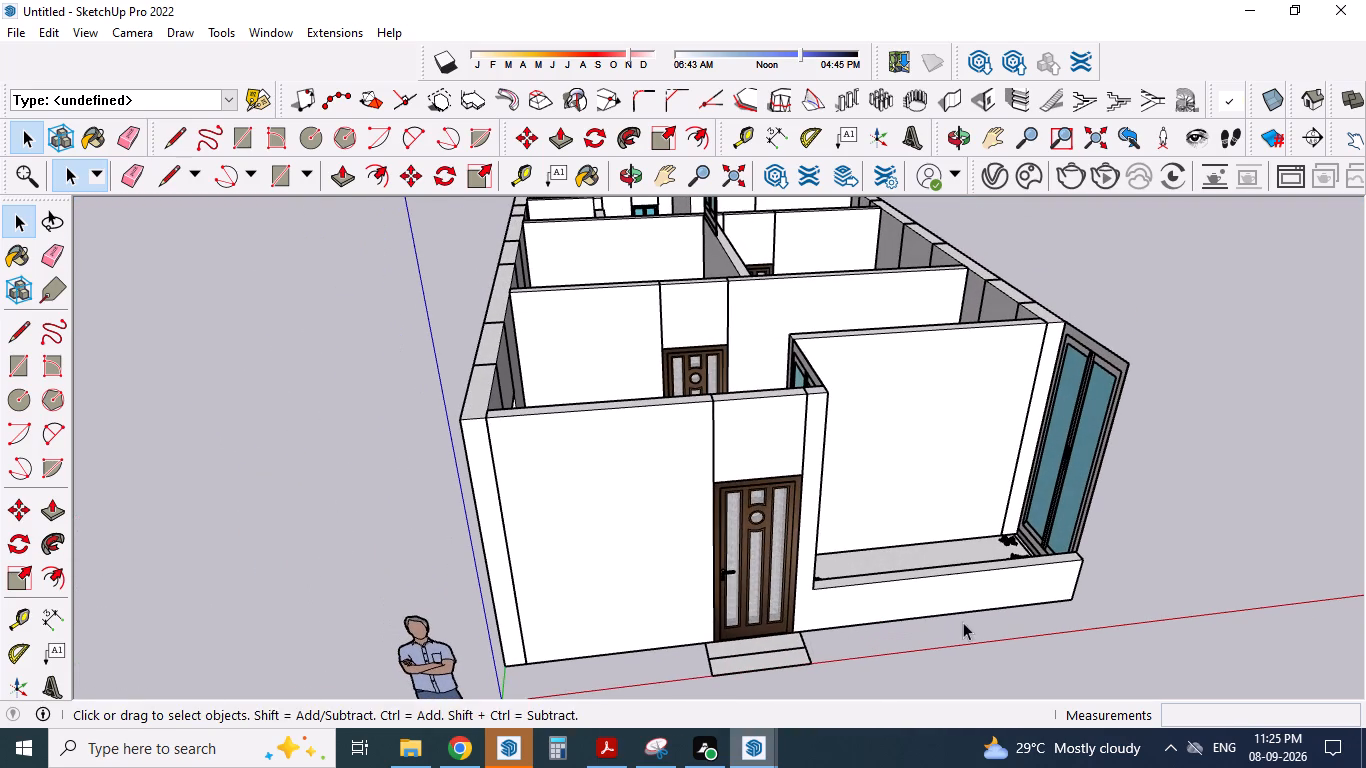
pyautogui.moveTo(963, 622); pyautogui.dragTo(826, 584, button='middle')
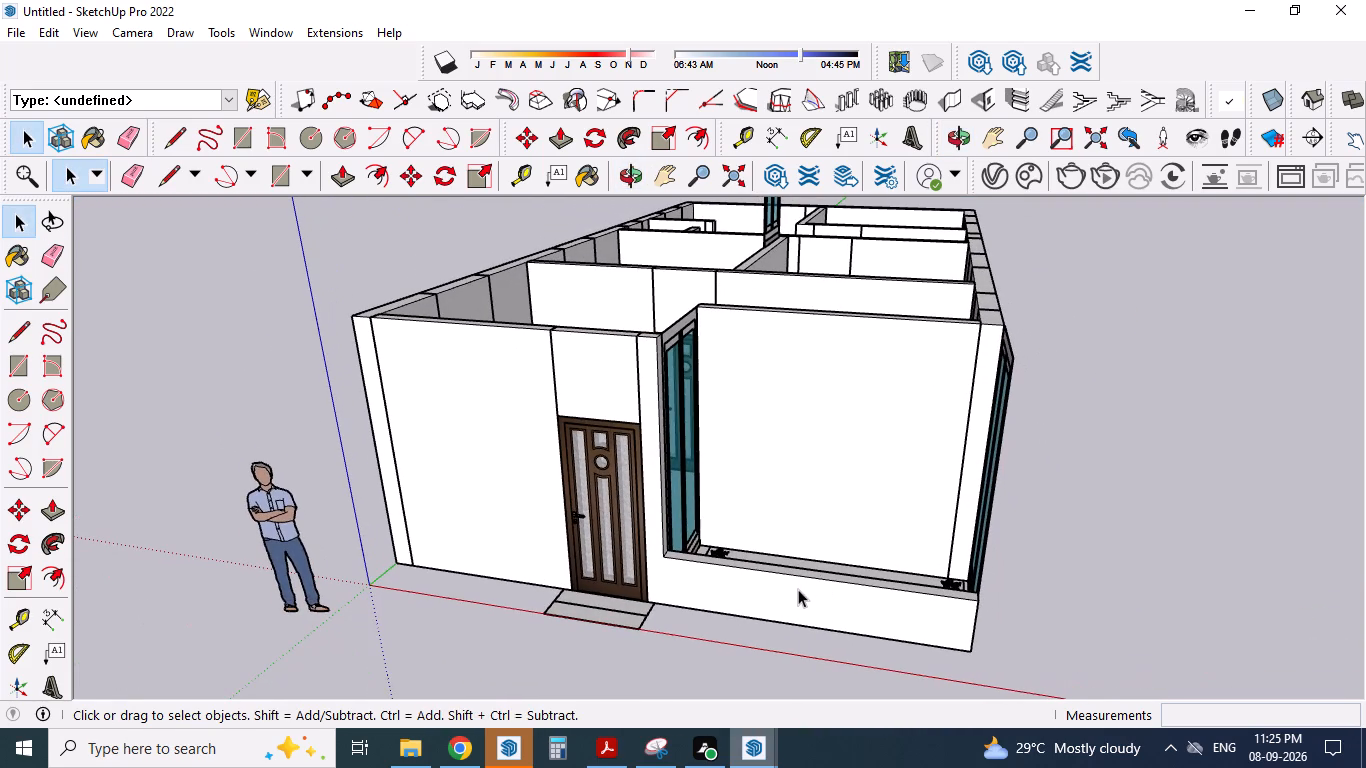
pyautogui.moveTo(795, 590); pyautogui.dragTo(862, 619, button='middle')
pyautogui.scroll(-4, 771, 457)
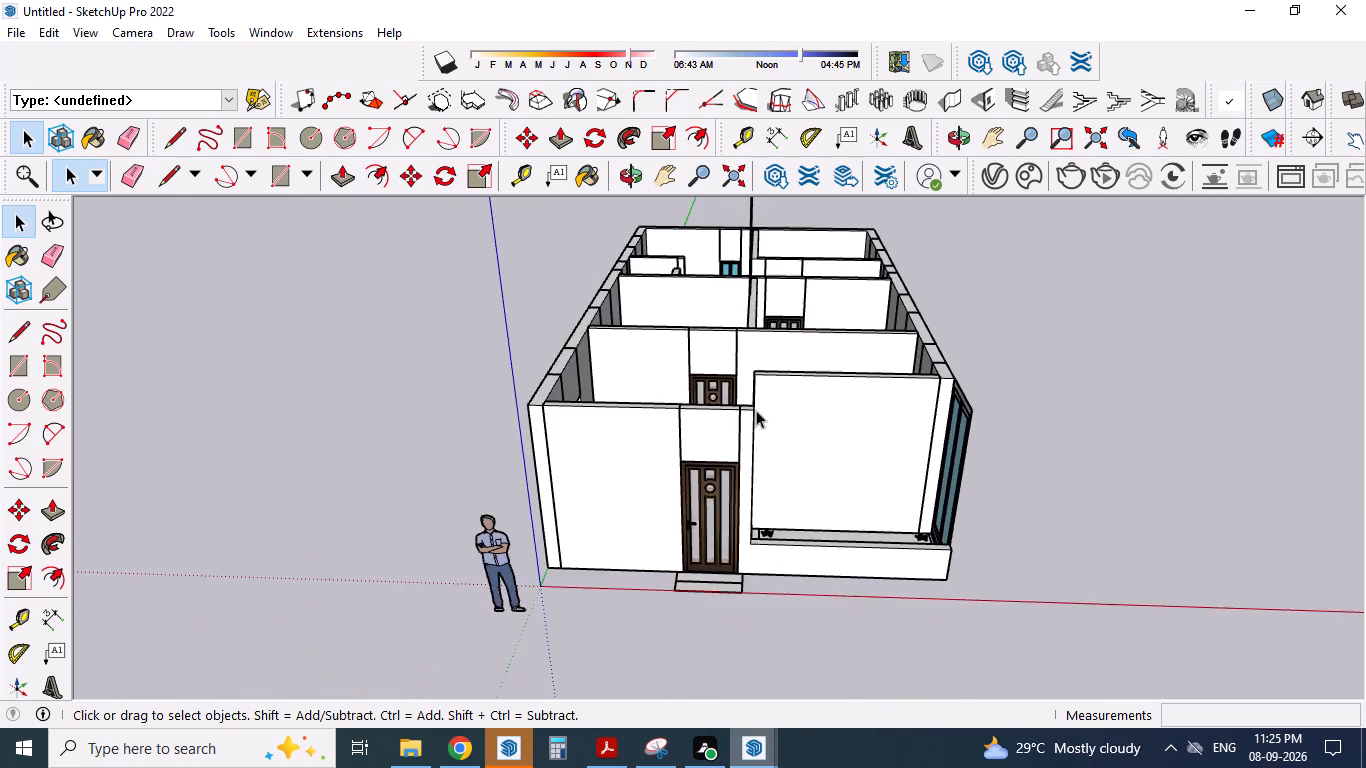
pyautogui.scroll(2, 755, 407)
pyautogui.scroll(4, 833, 593)
pyautogui.moveTo(825, 590); pyautogui.dragTo(818, 650, button='middle')
pyautogui.scroll(-5, 765, 488)
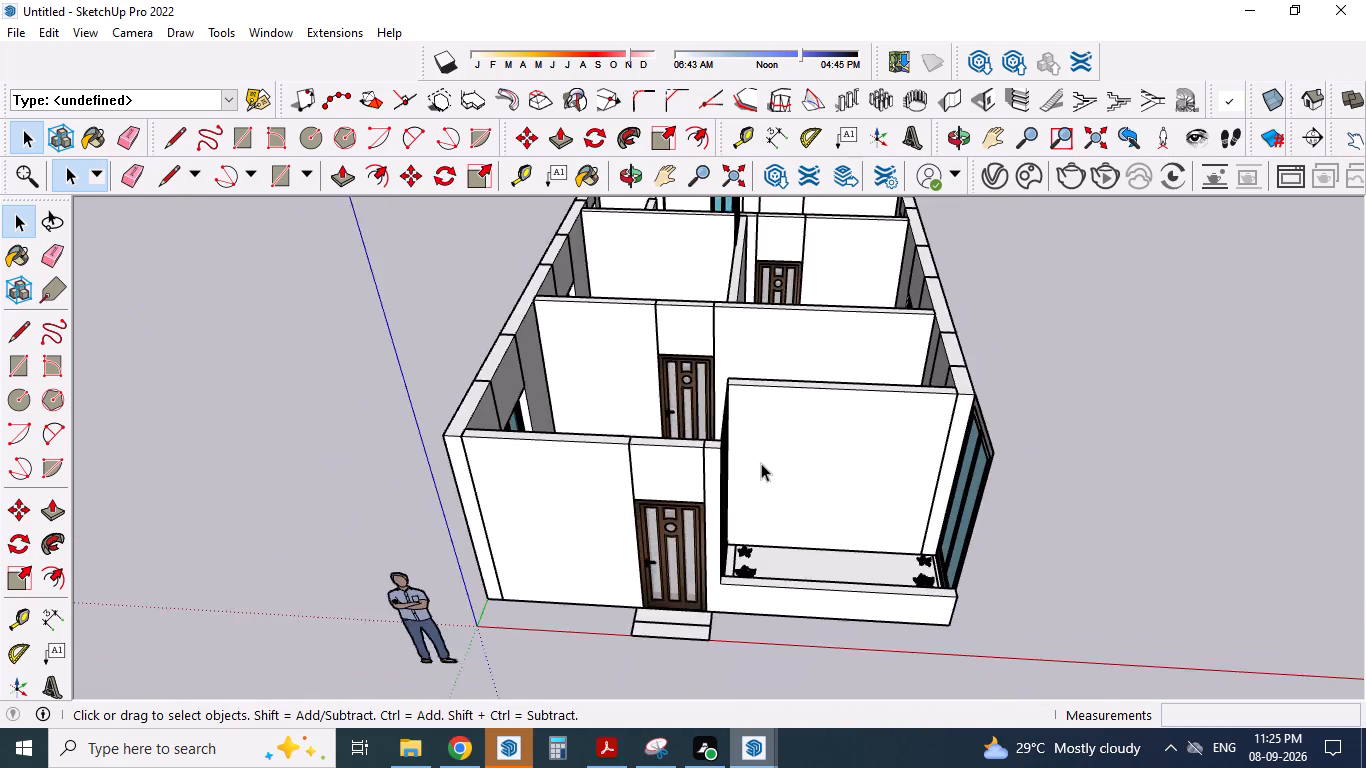
pyautogui.scroll(-4, 761, 463)
pyautogui.moveTo(770, 457); pyautogui.dragTo(784, 514, button='middle')
pyautogui.scroll(8, 820, 582)
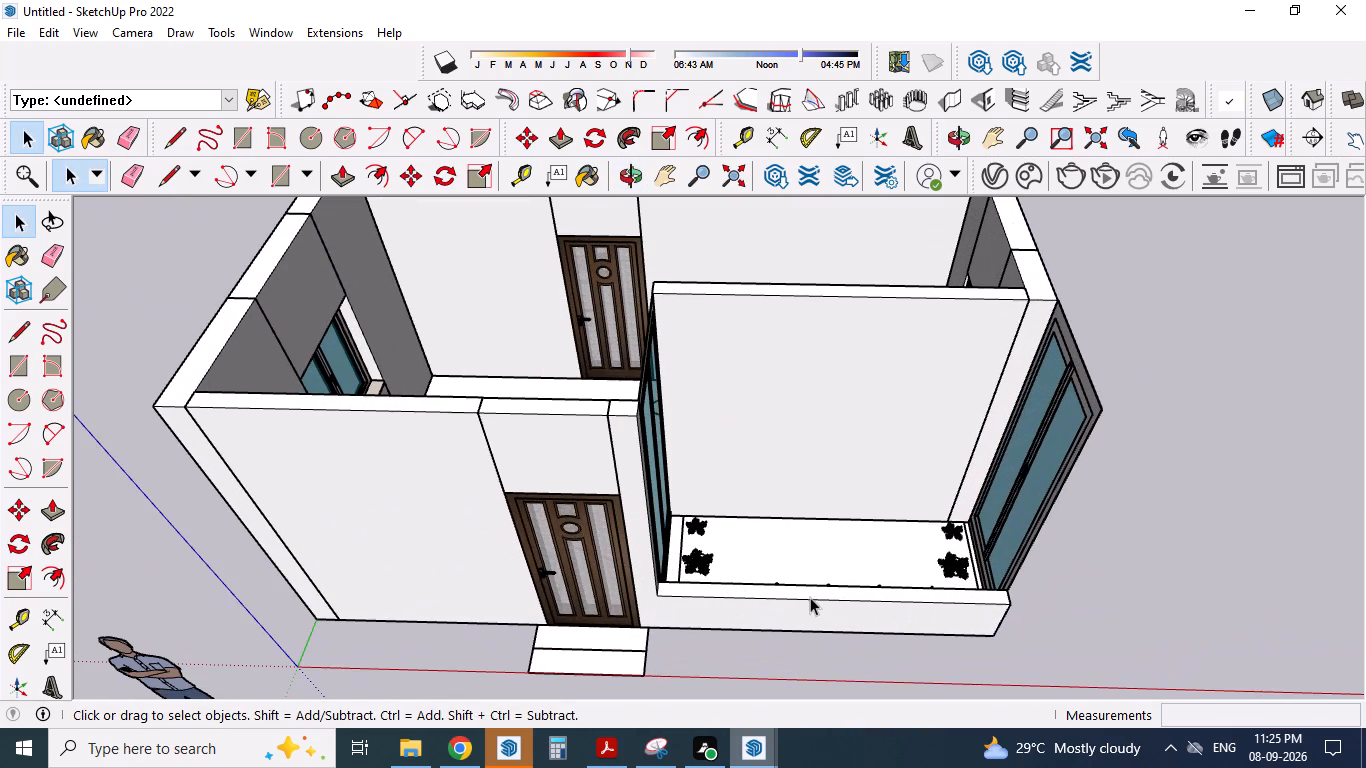
# Push the top of the low wall in front of the planted strip down 2' to its base at the entrance door.
pyautogui.click(803, 583)
pyautogui.scroll(5, 803, 583)
pyautogui.click(800, 592)
pyautogui.tripleClick(800, 592)
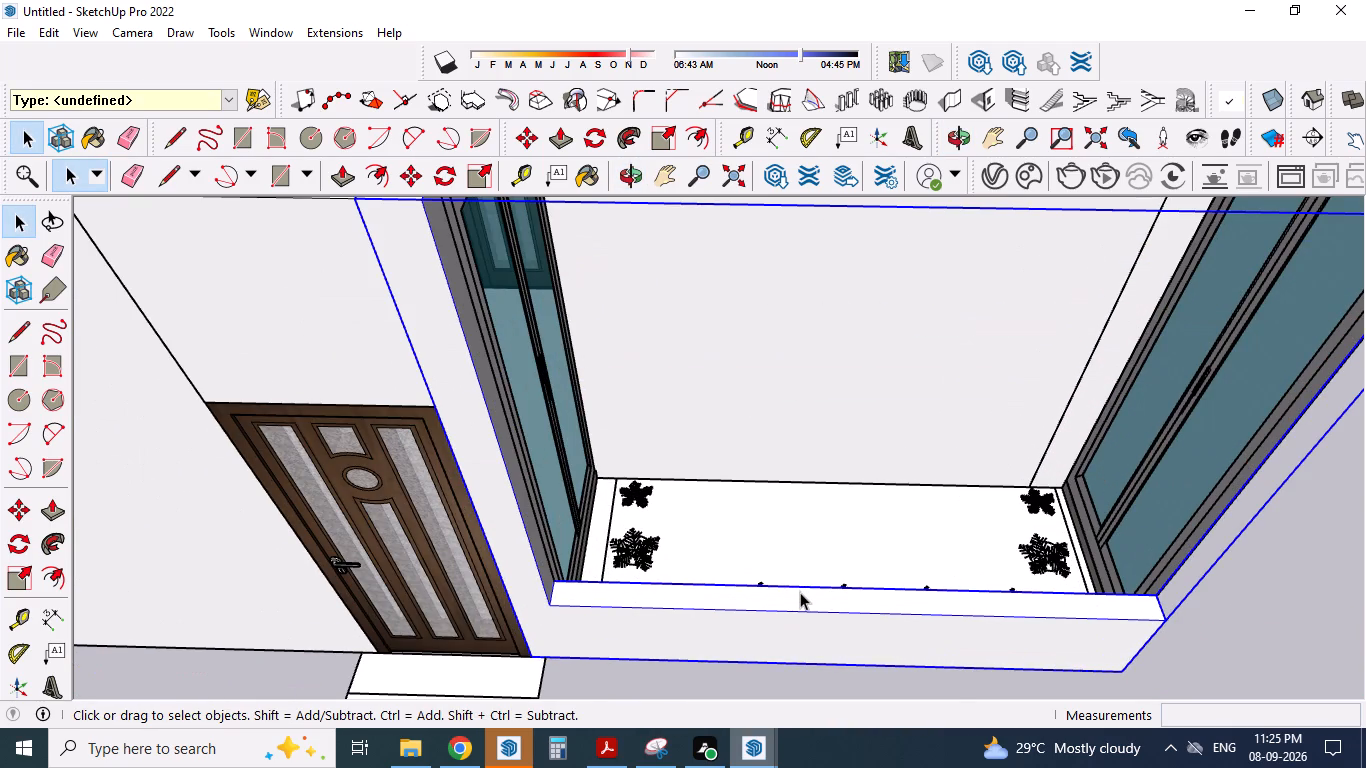
pyautogui.click(800, 595)
pyautogui.click(800, 595)
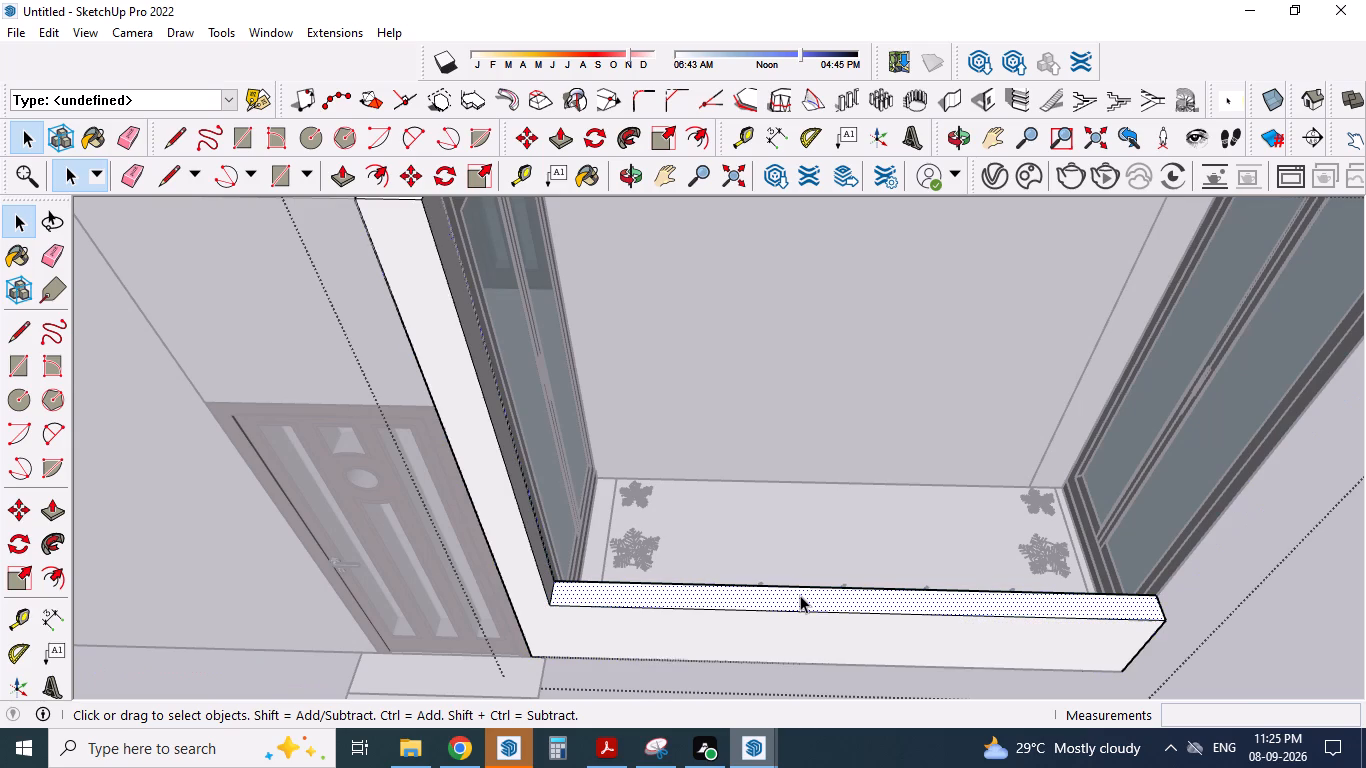
pyautogui.click(800, 595)
pyautogui.press('p')
pyautogui.moveTo(800, 595); pyautogui.dragTo(875, 529)
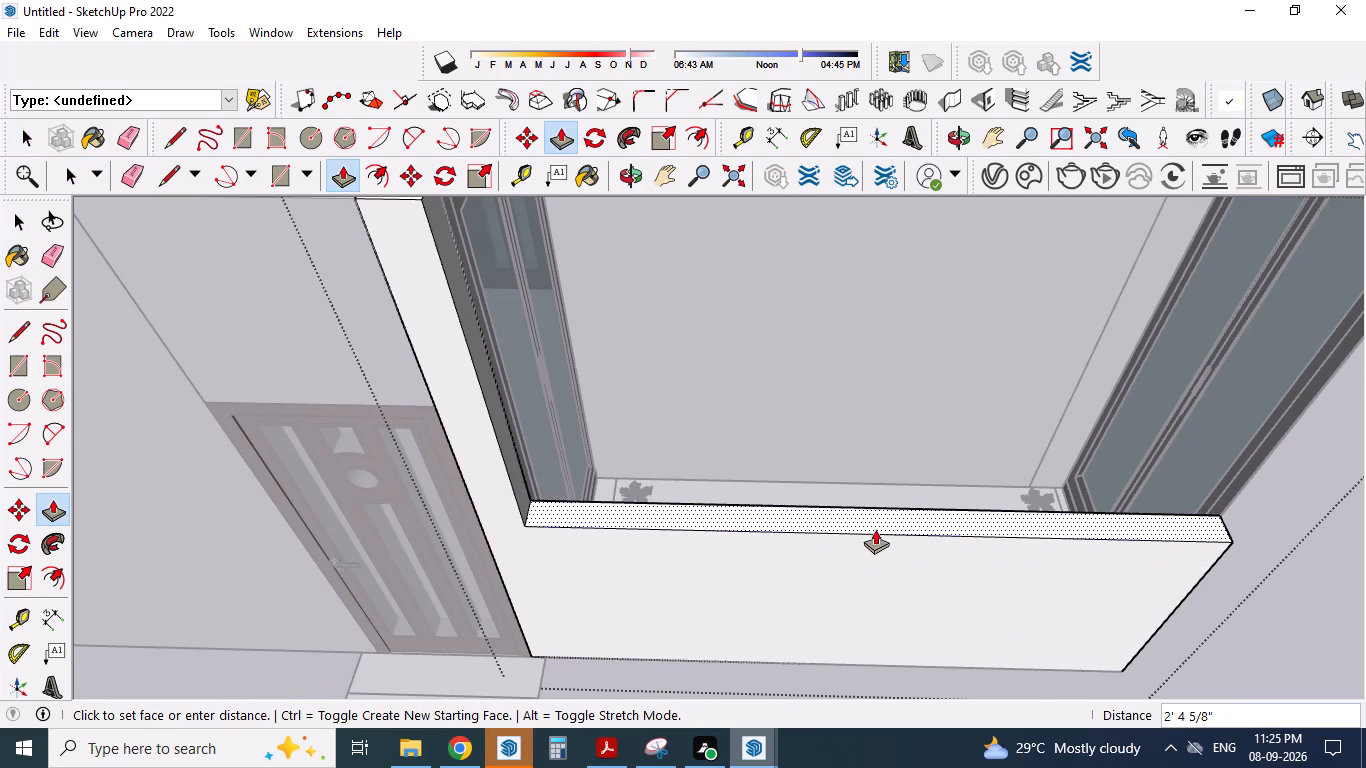
pyautogui.moveTo(875, 529); pyautogui.dragTo(749, 525)
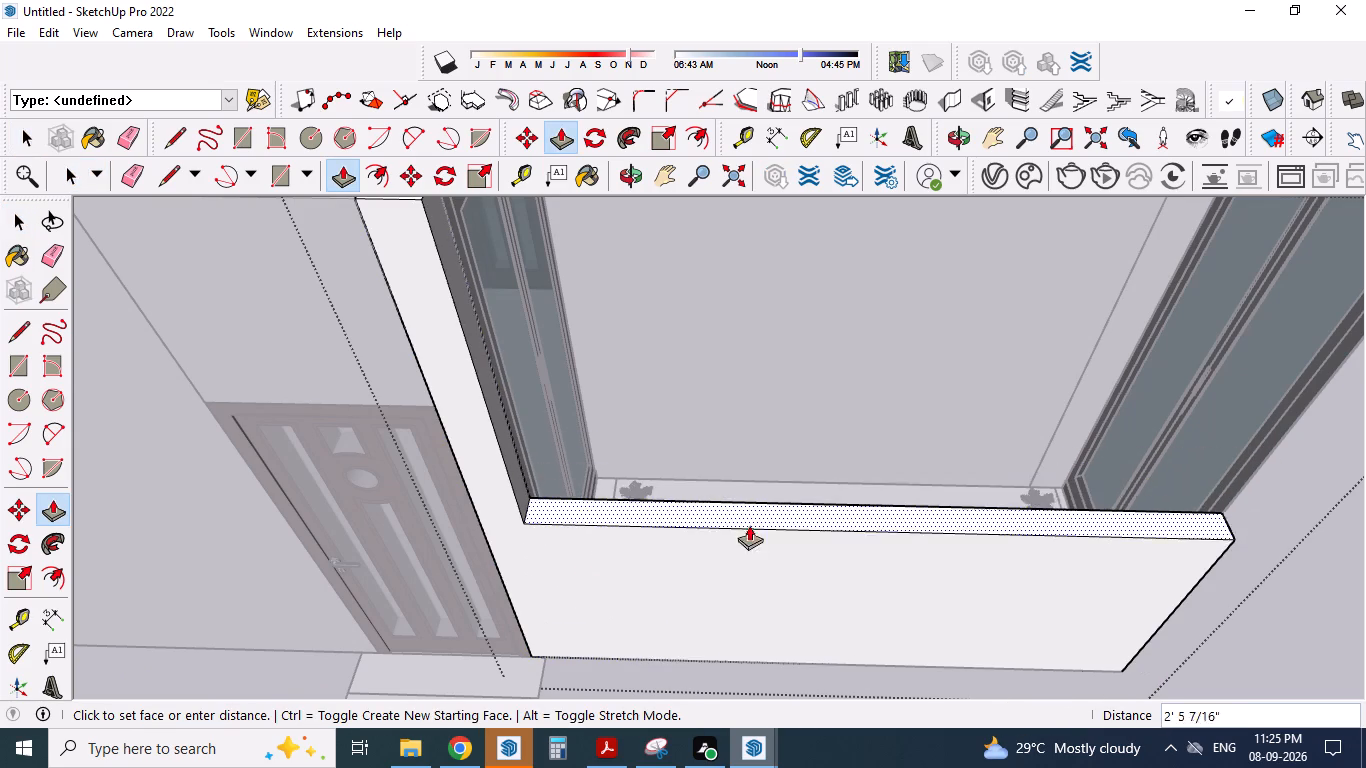
pyautogui.moveTo(749, 525); pyautogui.dragTo(922, 575)
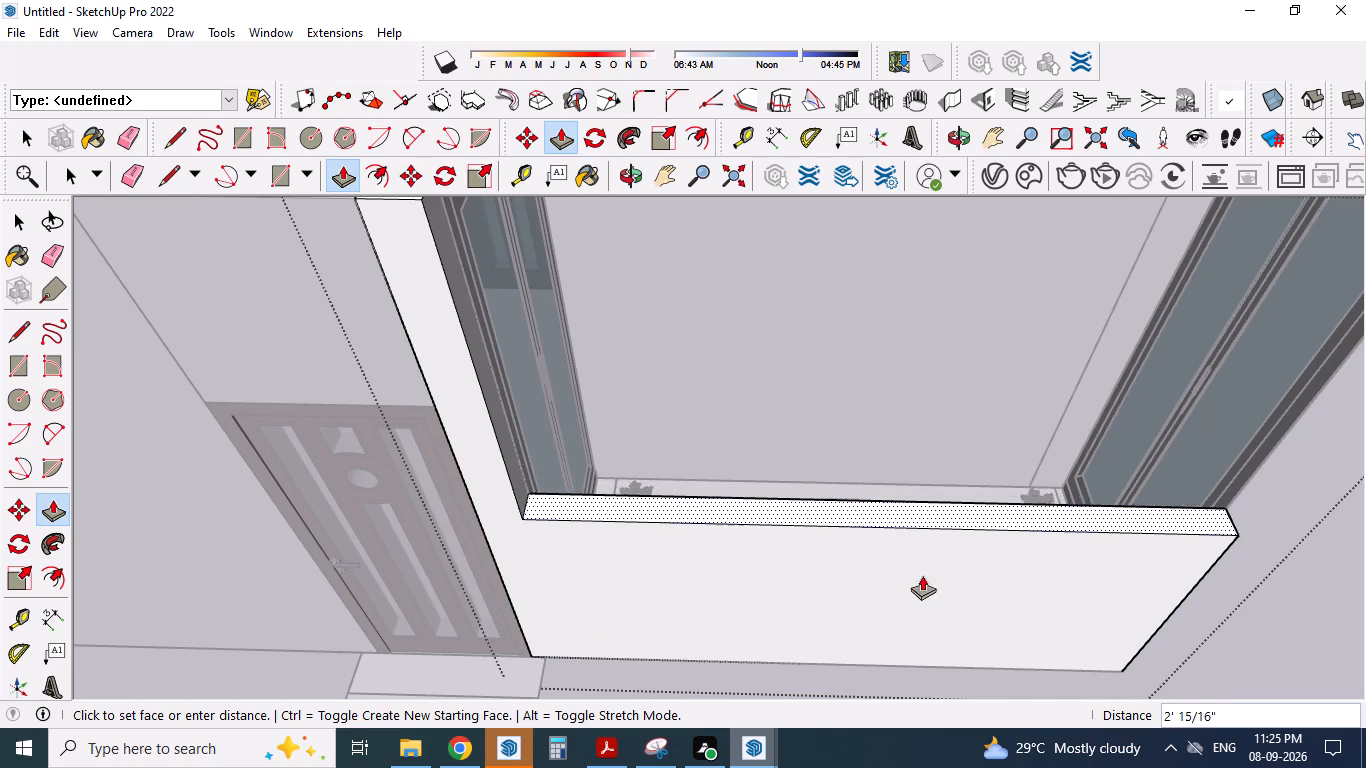
pyautogui.moveTo(922, 575); pyautogui.dragTo(505, 668)
pyautogui.click(505, 668)
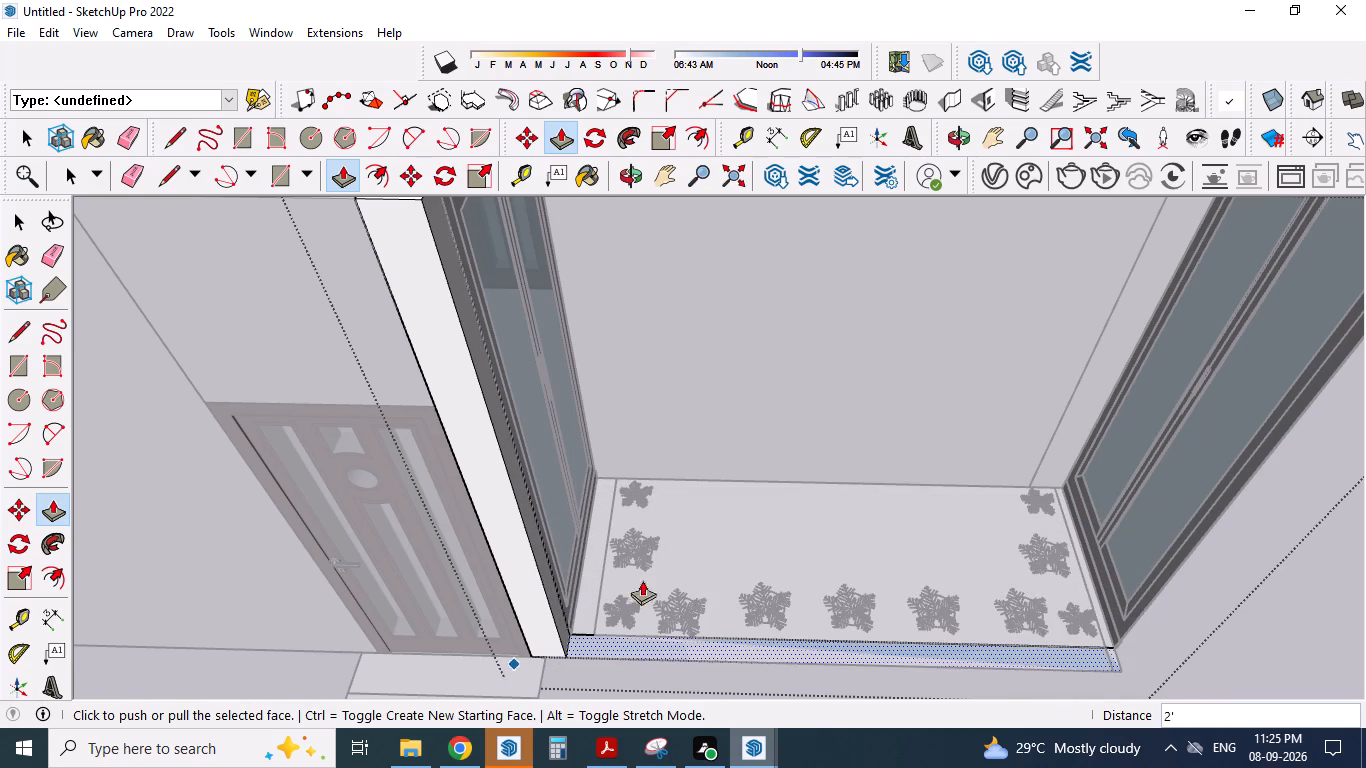
pyautogui.scroll(-3, 709, 531)
pyautogui.press('space')
pyautogui.click(1236, 633)
# Examine the opened front of the planted strip, its end windows and the entrance side from several angles.
pyautogui.scroll(-1, 1000, 452)
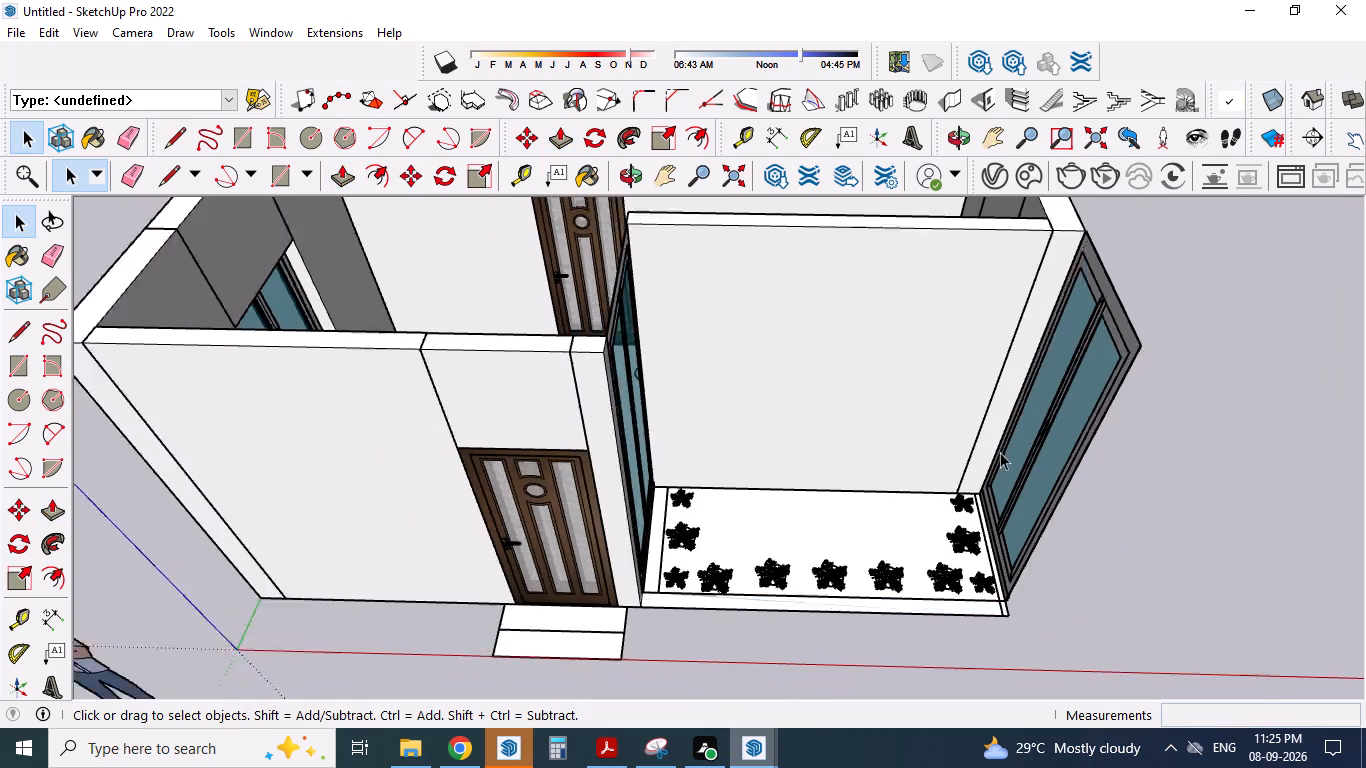
pyautogui.scroll(-1, 1000, 452)
pyautogui.moveTo(892, 452); pyautogui.dragTo(935, 536, button='middle')
pyautogui.scroll(-4, 935, 536)
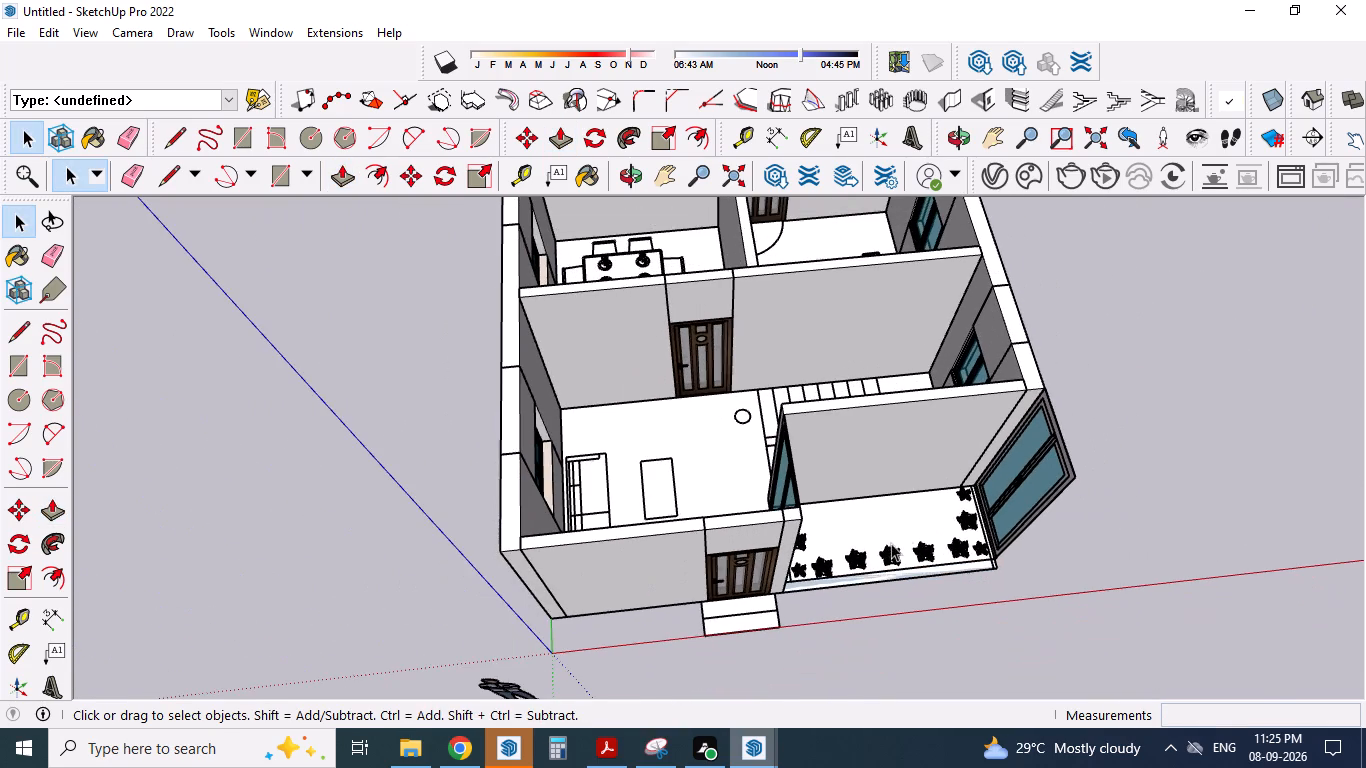
pyautogui.moveTo(891, 543); pyautogui.dragTo(955, 538, button='middle')
pyautogui.moveTo(805, 541); pyautogui.dragTo(835, 637, button='middle')
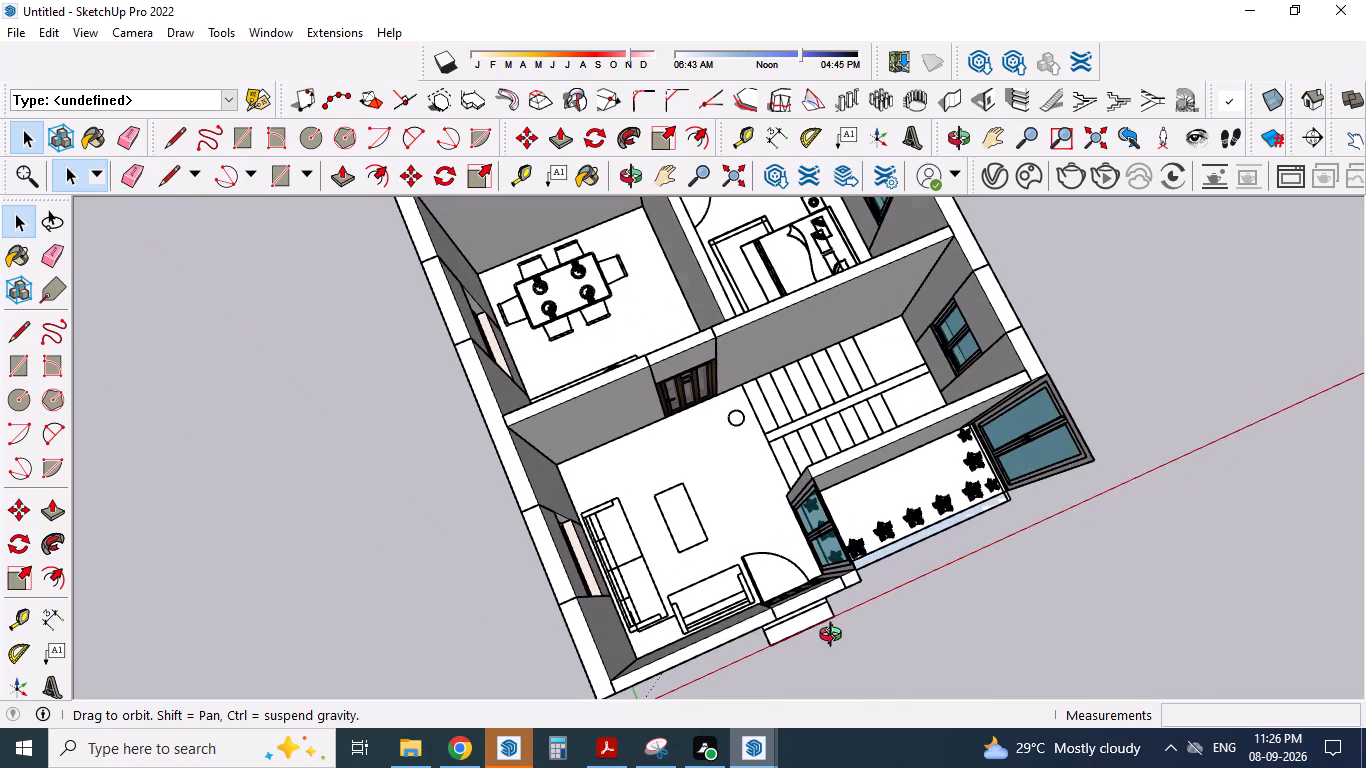
pyautogui.moveTo(835, 637); pyautogui.dragTo(830, 639, button='middle')
pyautogui.moveTo(765, 622); pyautogui.dragTo(574, 382, button='middle')
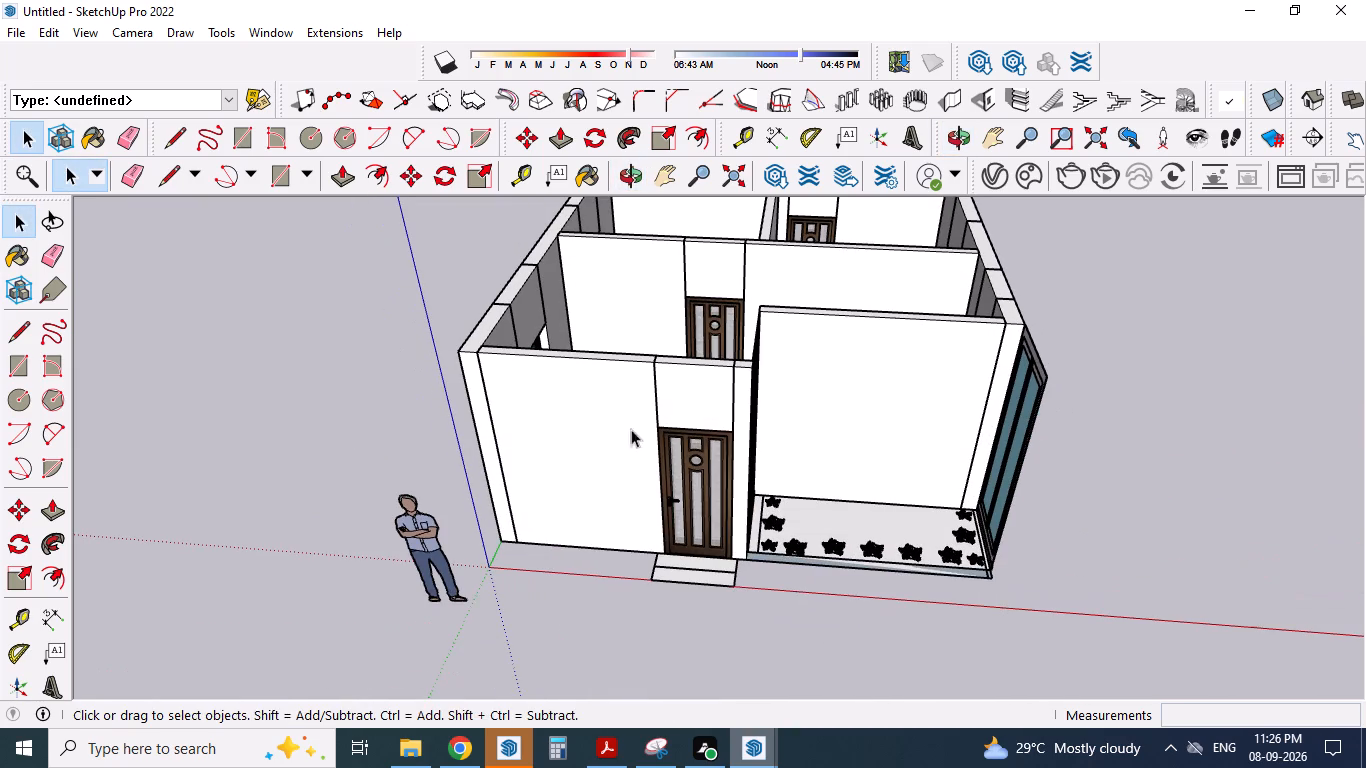
pyautogui.moveTo(711, 602); pyautogui.dragTo(769, 590, button='middle')
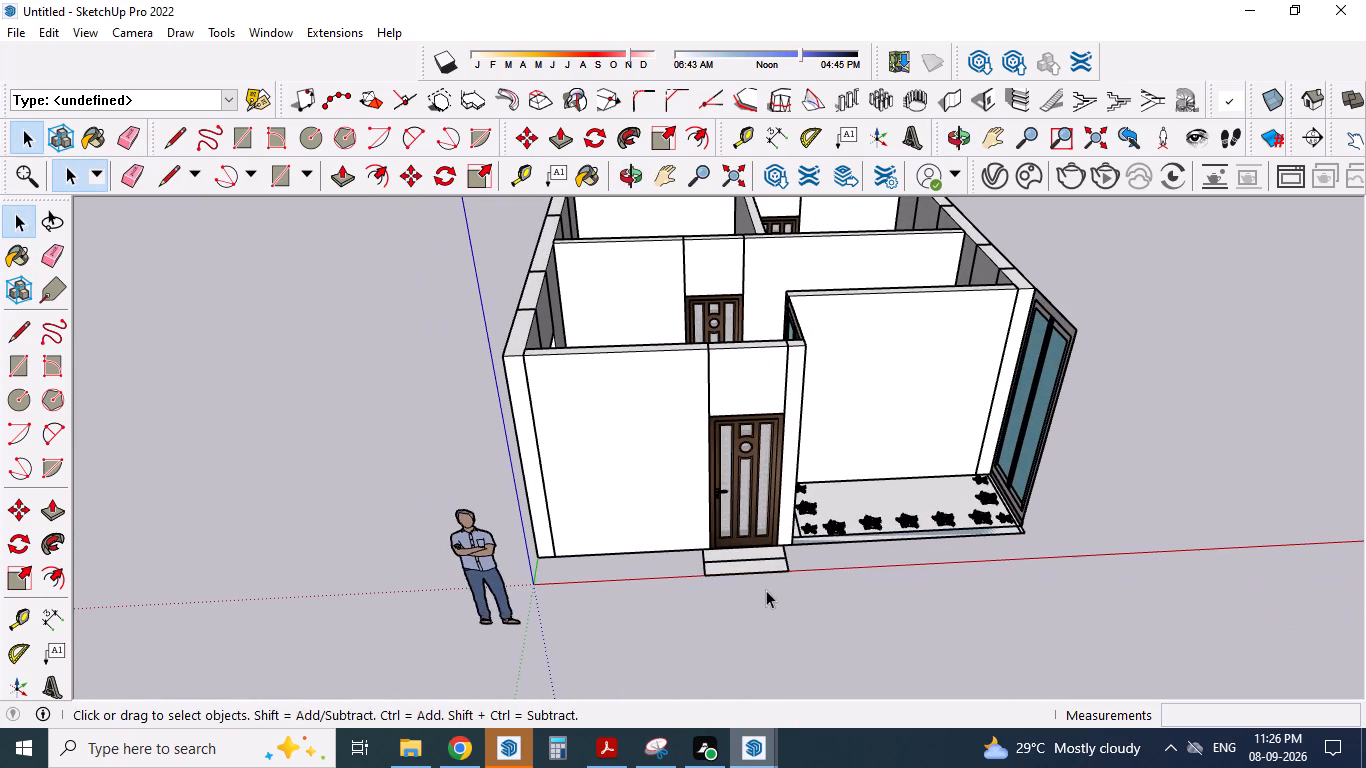
pyautogui.moveTo(765, 590); pyautogui.dragTo(614, 591, button='middle')
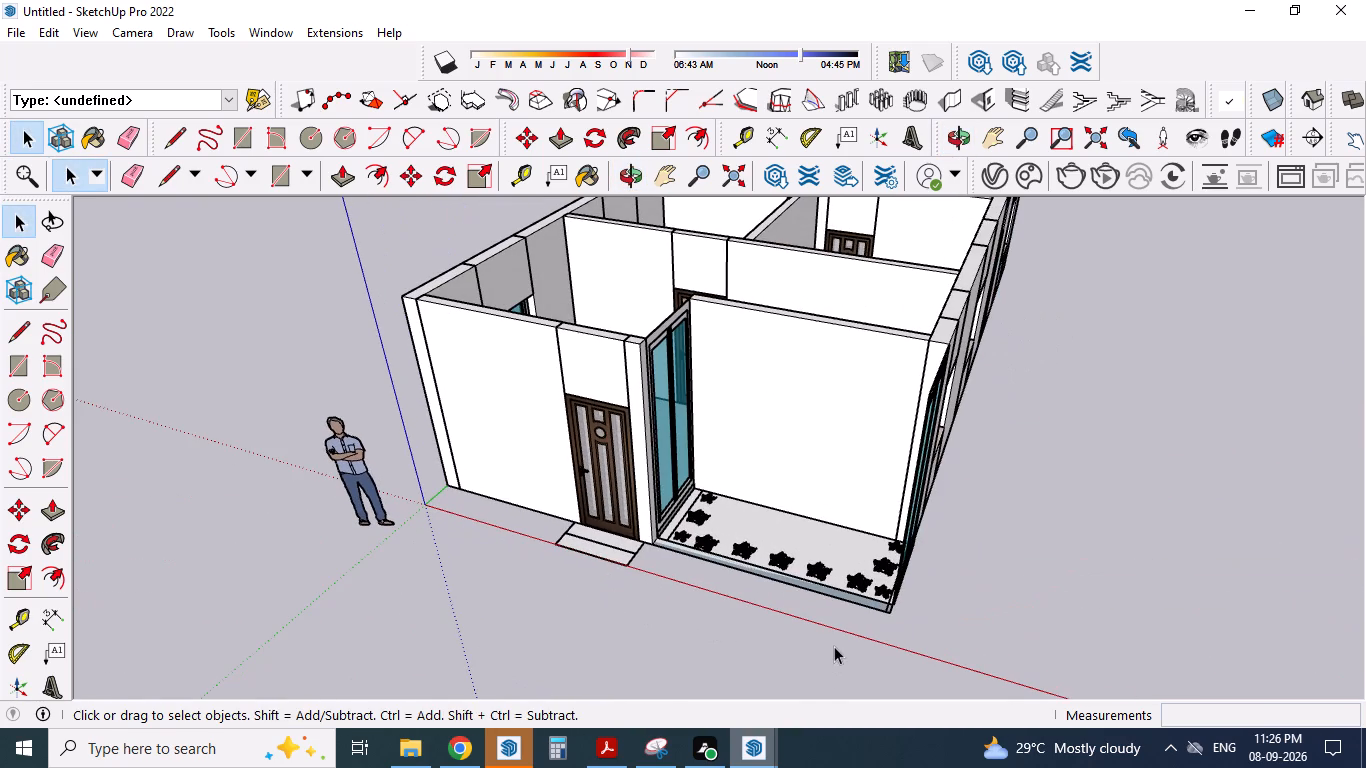
pyautogui.moveTo(836, 644); pyautogui.dragTo(912, 620, button='middle')
pyautogui.scroll(7, 852, 541)
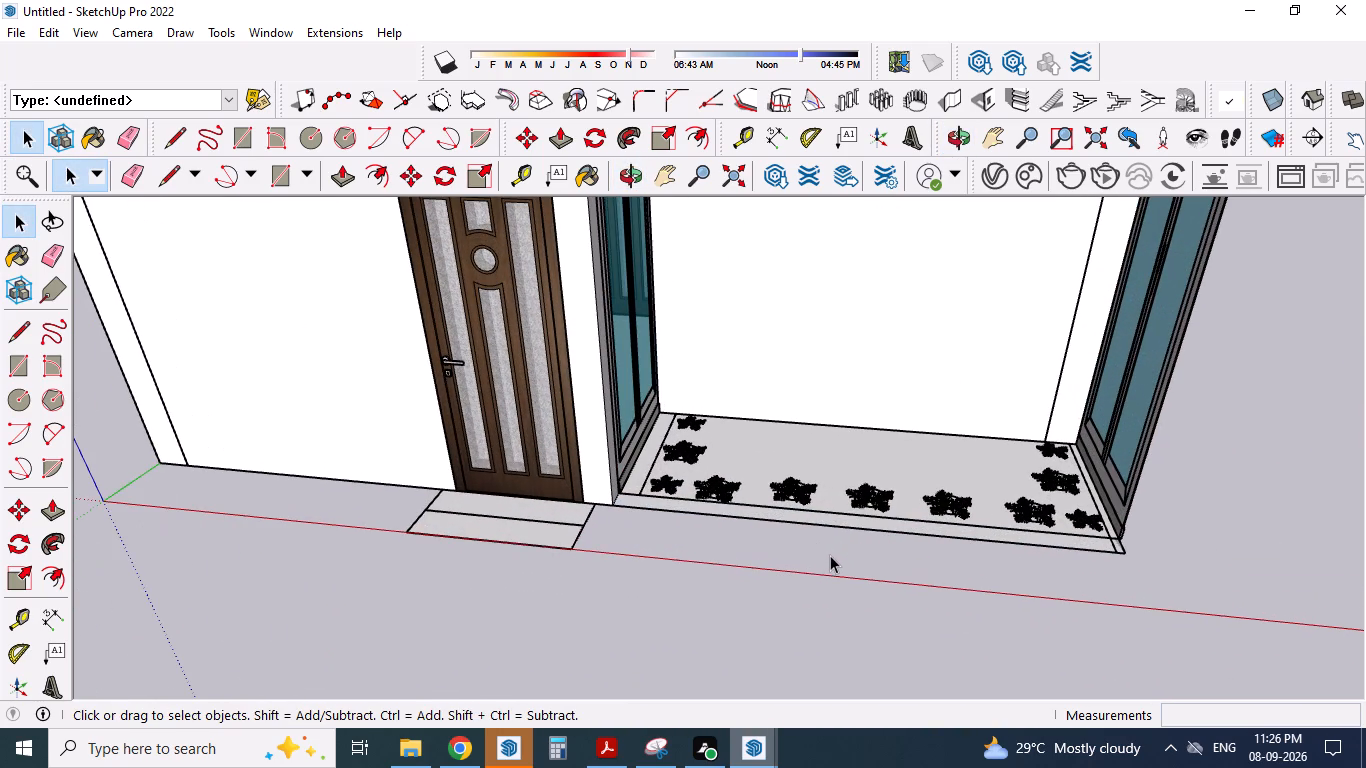
pyautogui.press('space')
pyautogui.click(822, 563)
pyautogui.moveTo(740, 541); pyautogui.dragTo(778, 621, button='middle')
pyautogui.scroll(3, 778, 580)
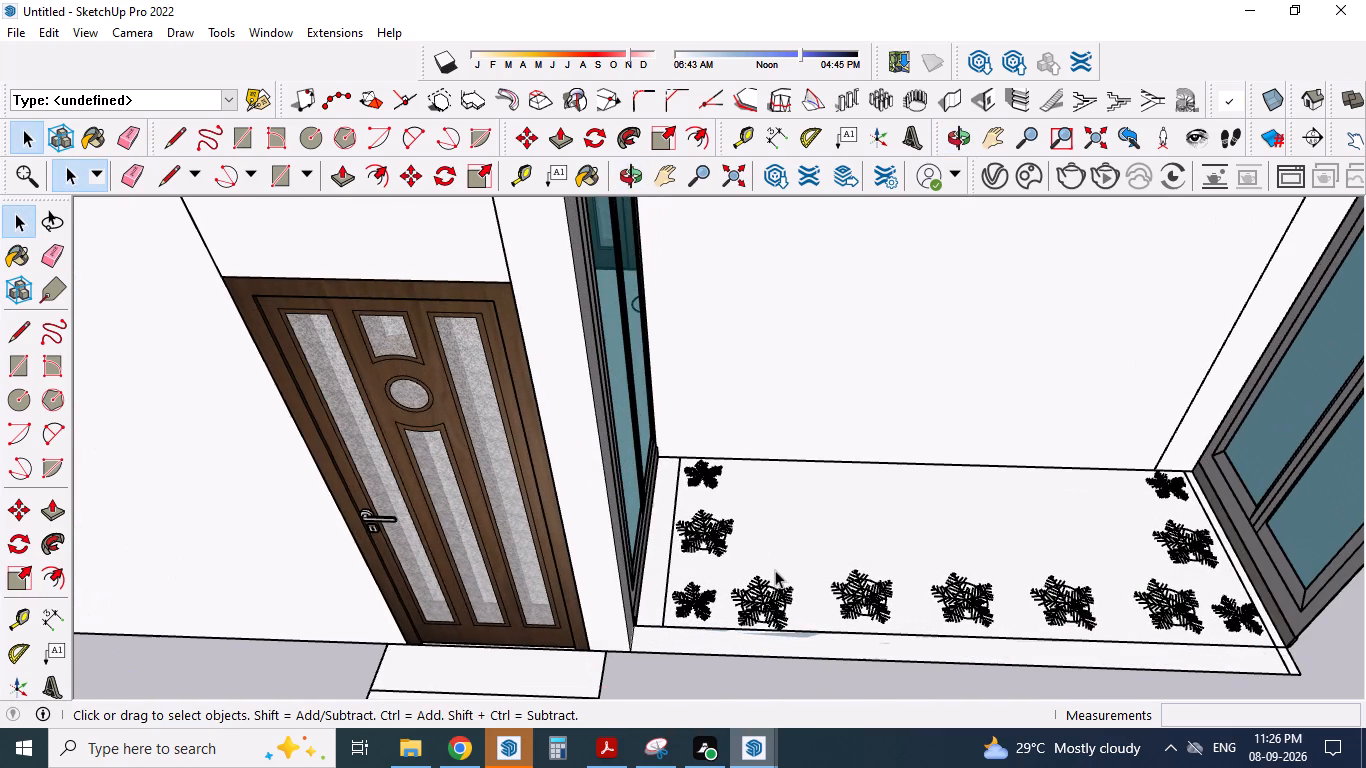
pyautogui.moveTo(663, 532); pyautogui.dragTo(571, 508, button='middle')
pyautogui.scroll(-5, 569, 446)
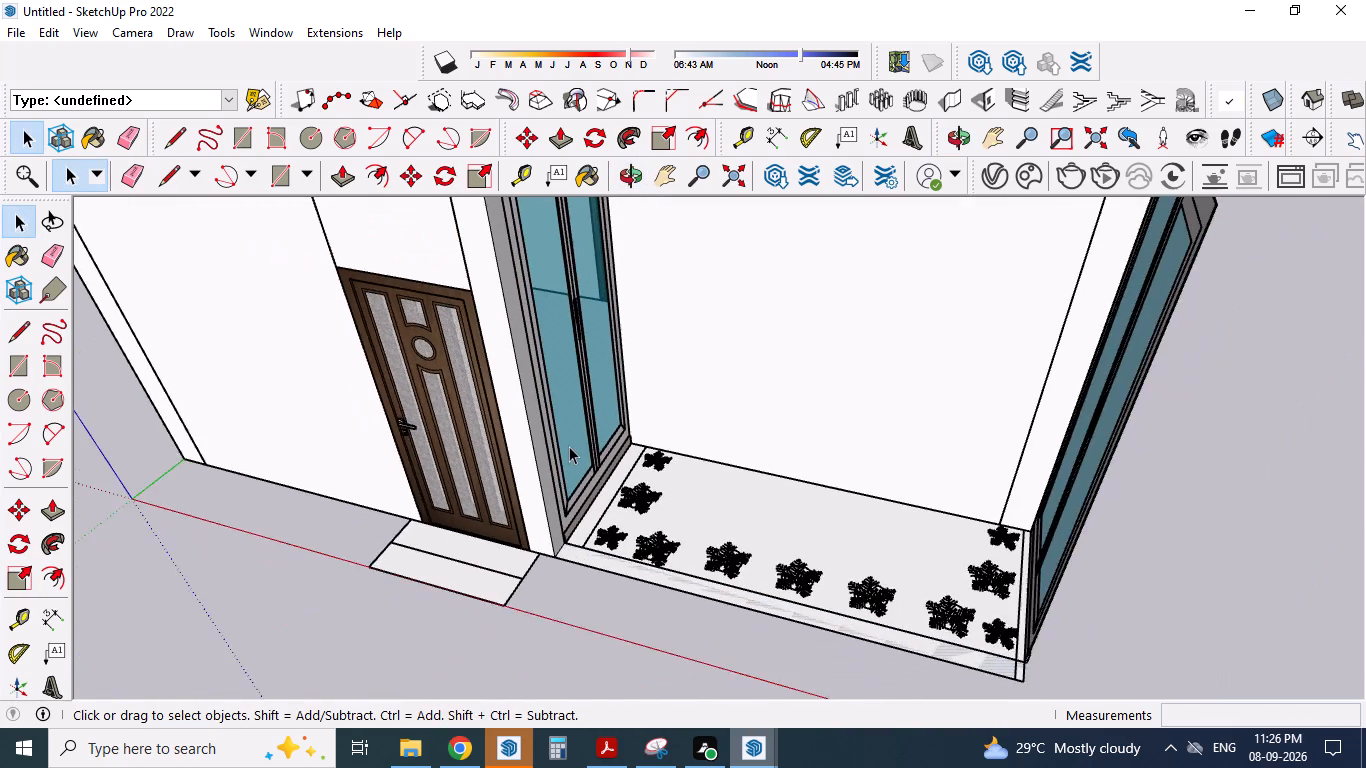
pyautogui.scroll(-1, 569, 446)
pyautogui.moveTo(629, 563); pyautogui.dragTo(719, 591, button='middle')
pyautogui.scroll(-8, 777, 552)
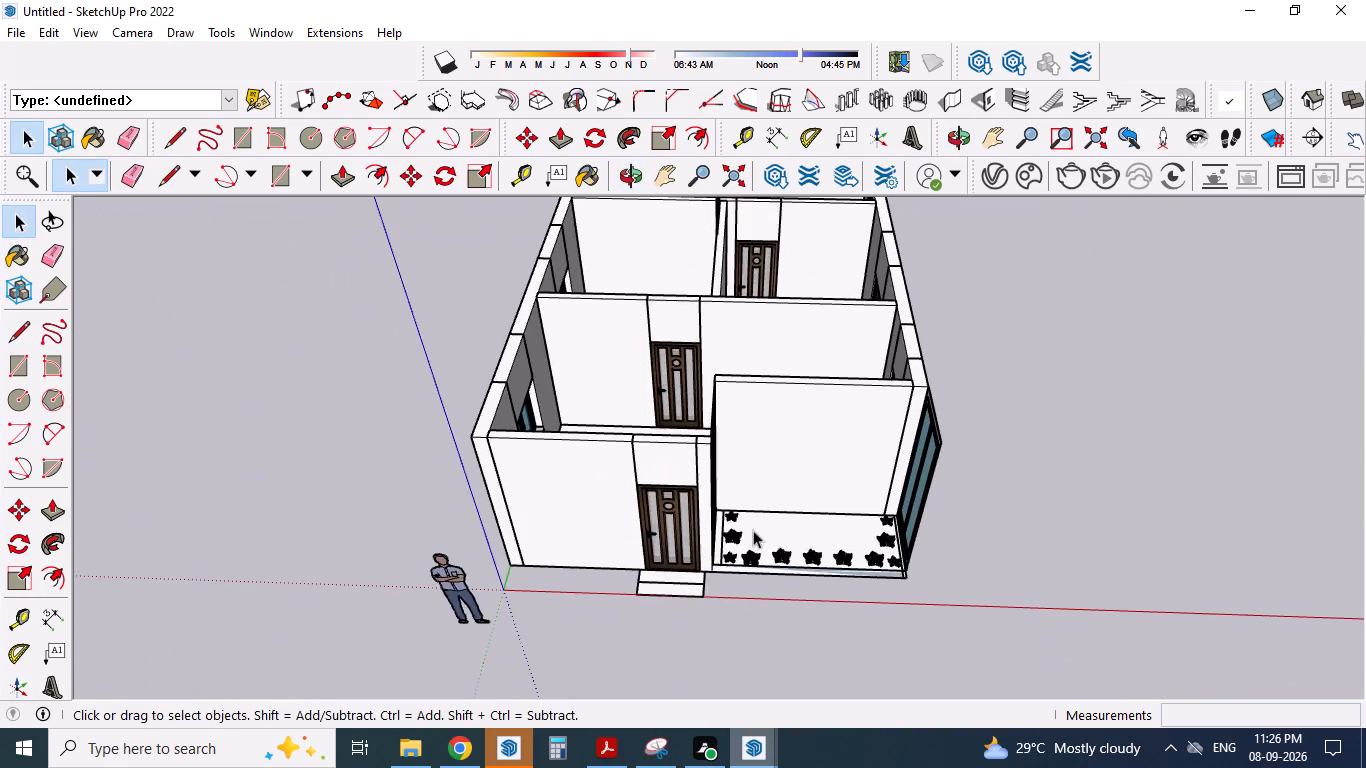
# Delete the stray tall window standing inside the dining room in front of the side wall's regular window.
pyautogui.moveTo(753, 530); pyautogui.dragTo(953, 627, button='middle')
pyautogui.moveTo(672, 436); pyautogui.dragTo(984, 532, button='middle')
pyautogui.moveTo(581, 468); pyautogui.dragTo(730, 475, button='middle')
pyautogui.scroll(-7, 699, 393)
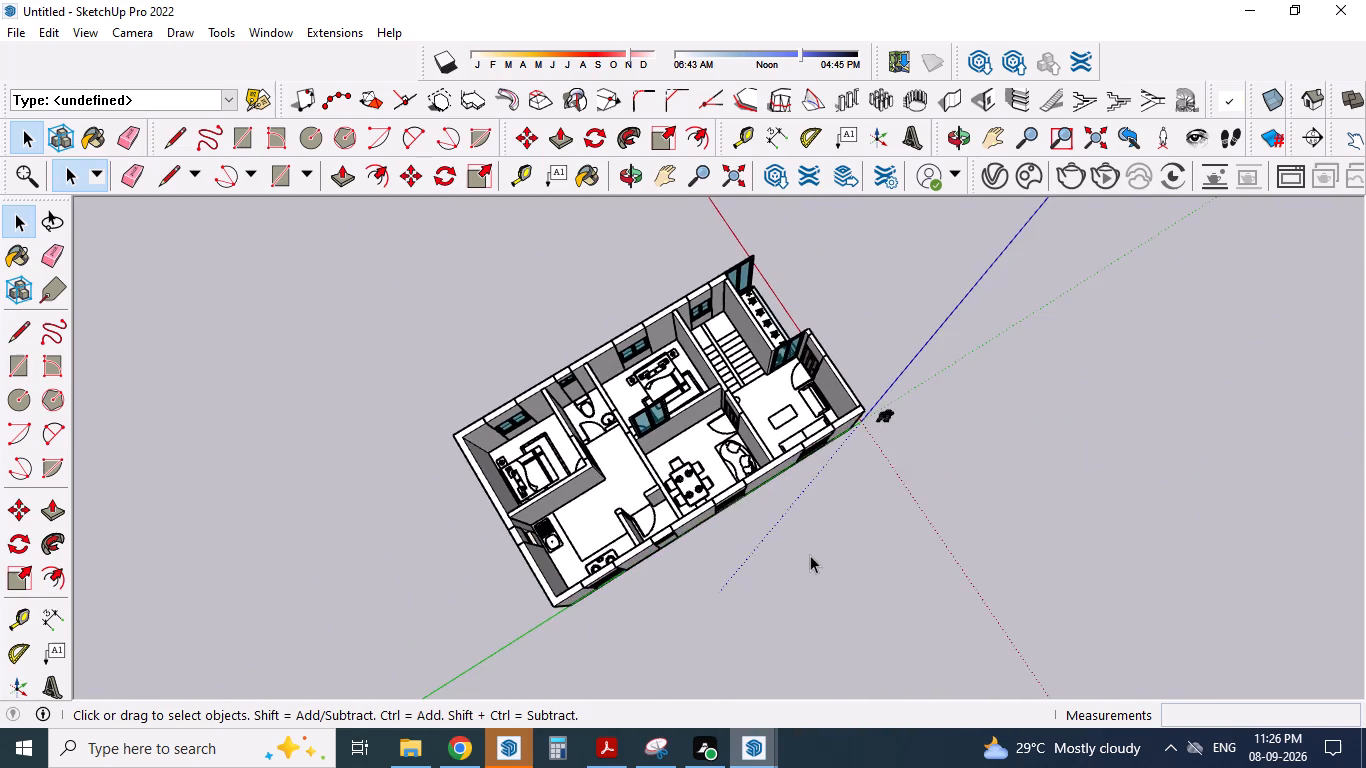
pyautogui.moveTo(810, 555); pyautogui.dragTo(977, 445, button='middle')
pyautogui.moveTo(680, 532); pyautogui.dragTo(942, 529, button='middle')
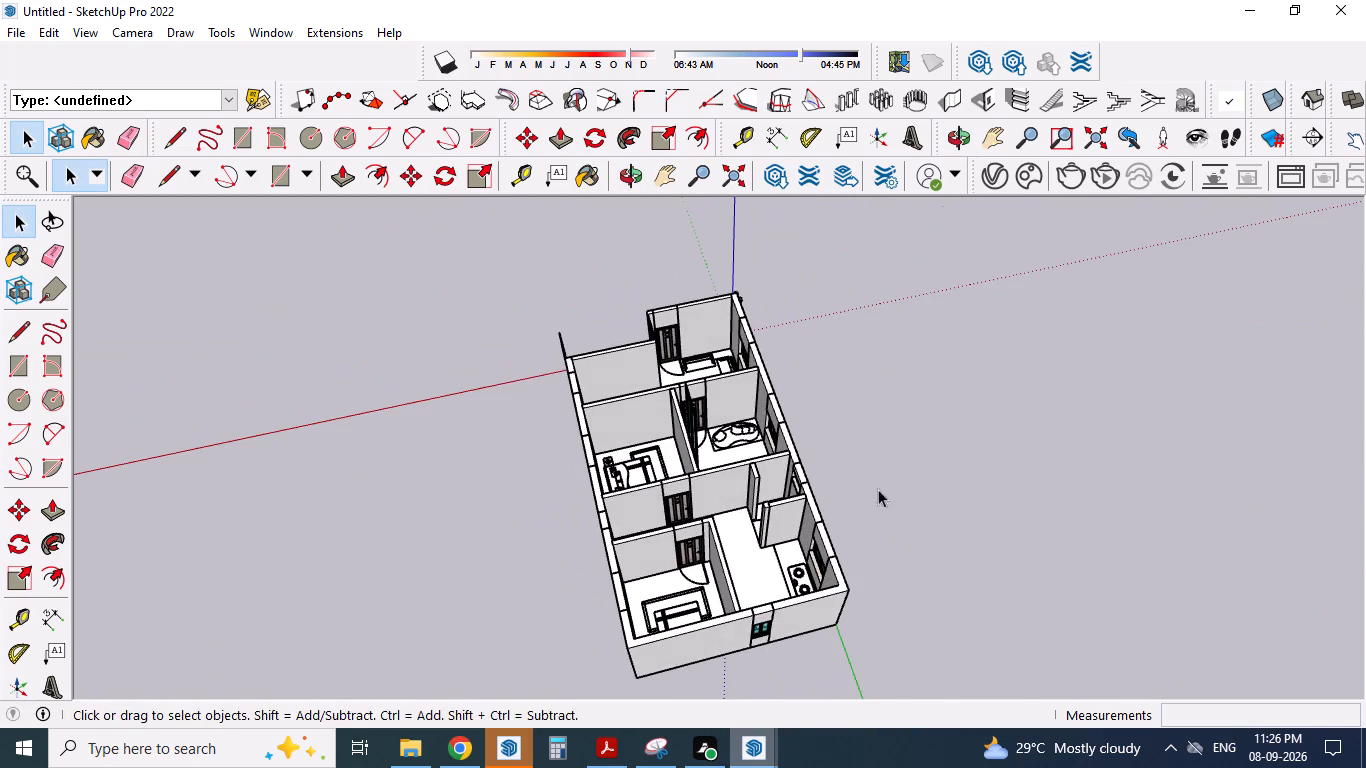
pyautogui.moveTo(661, 453); pyautogui.dragTo(959, 435, button='middle')
pyautogui.scroll(3, 710, 446)
pyautogui.click(741, 410)
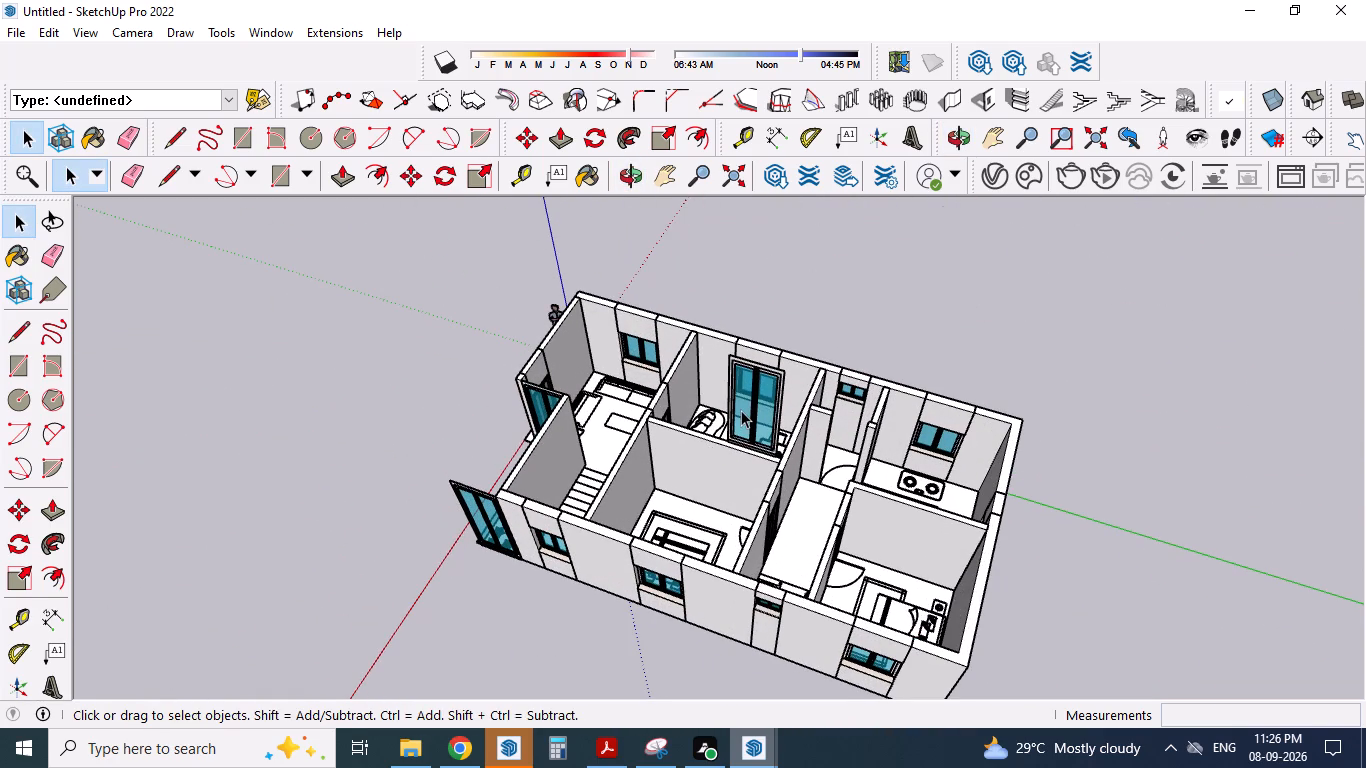
pyautogui.press('Delete')
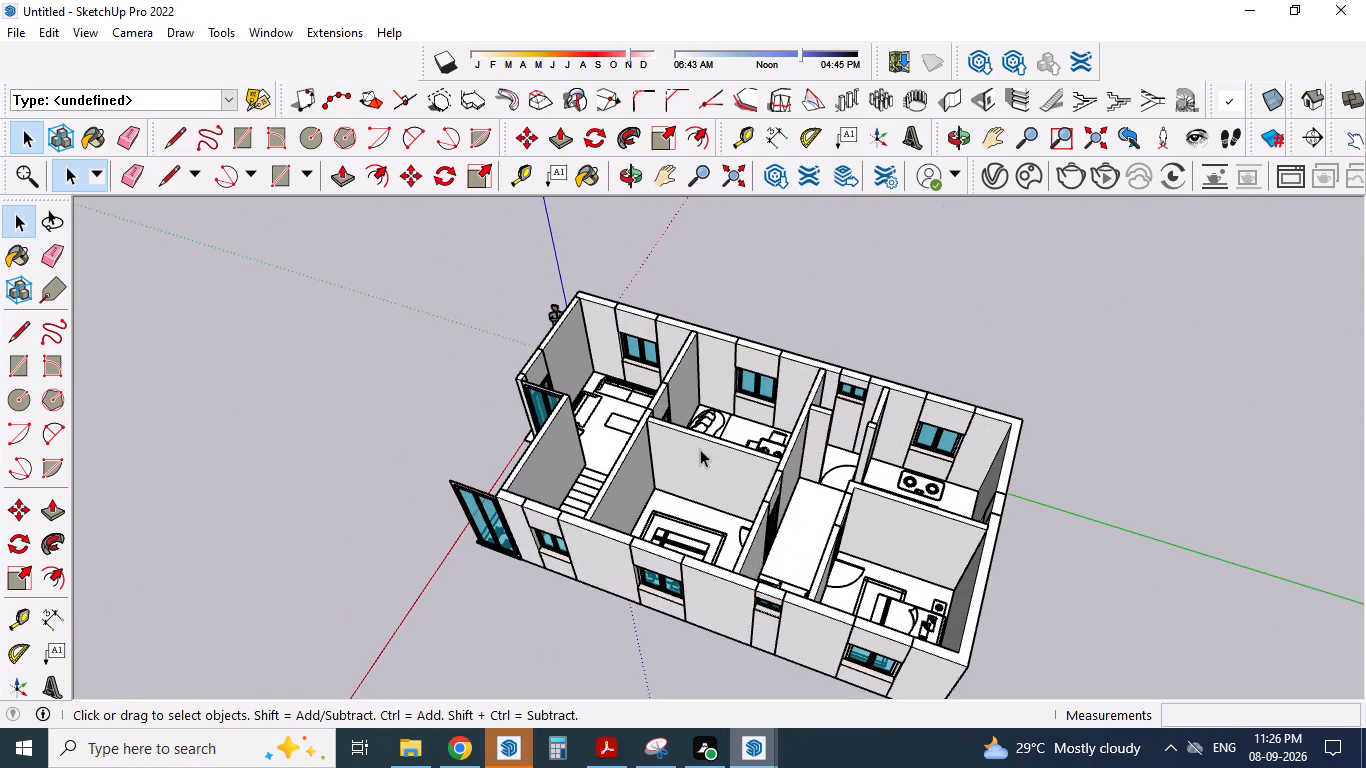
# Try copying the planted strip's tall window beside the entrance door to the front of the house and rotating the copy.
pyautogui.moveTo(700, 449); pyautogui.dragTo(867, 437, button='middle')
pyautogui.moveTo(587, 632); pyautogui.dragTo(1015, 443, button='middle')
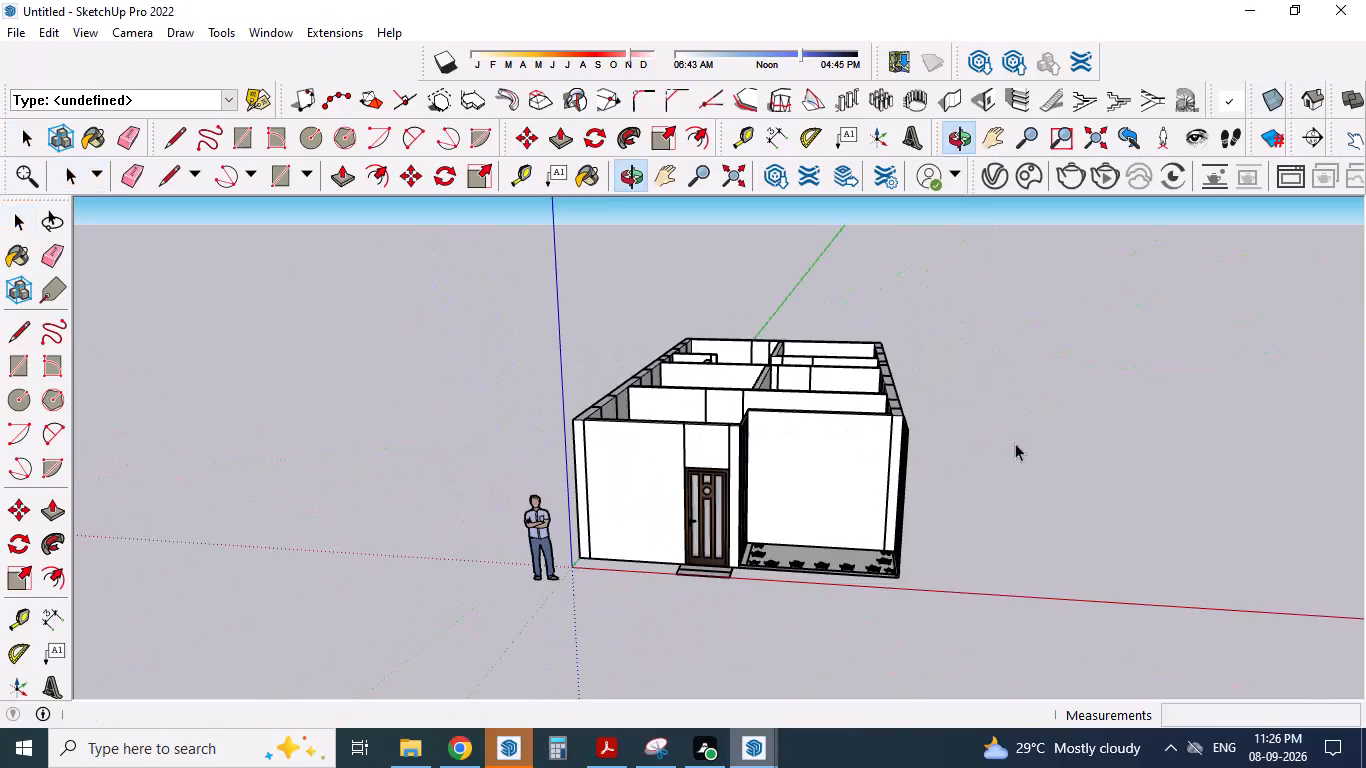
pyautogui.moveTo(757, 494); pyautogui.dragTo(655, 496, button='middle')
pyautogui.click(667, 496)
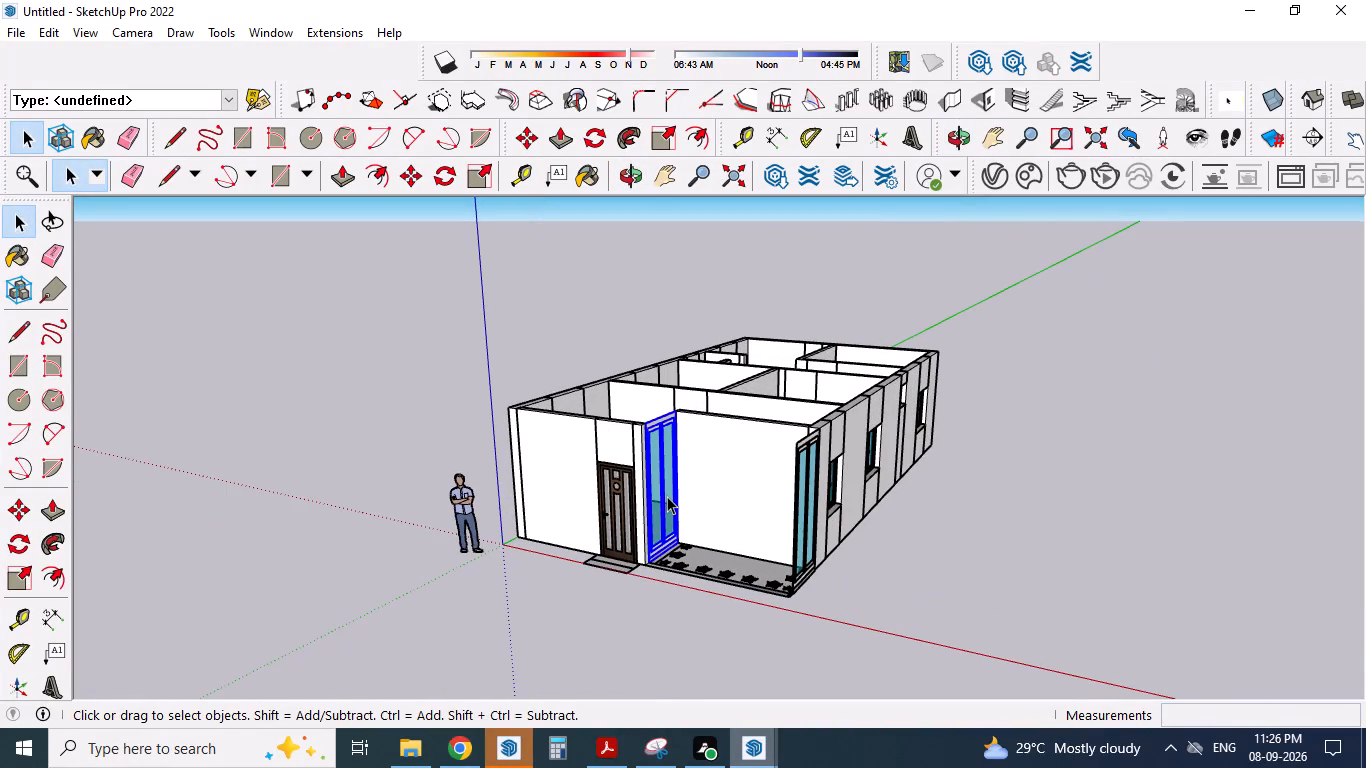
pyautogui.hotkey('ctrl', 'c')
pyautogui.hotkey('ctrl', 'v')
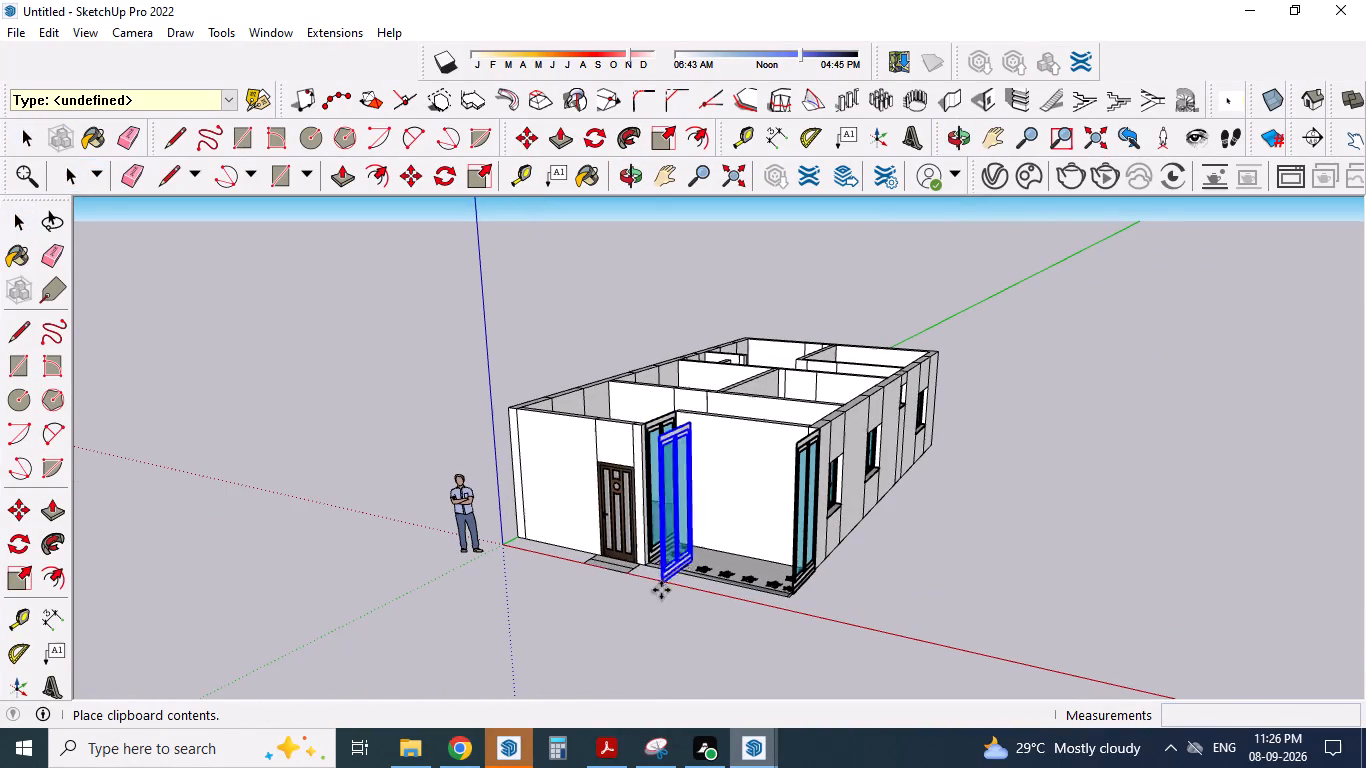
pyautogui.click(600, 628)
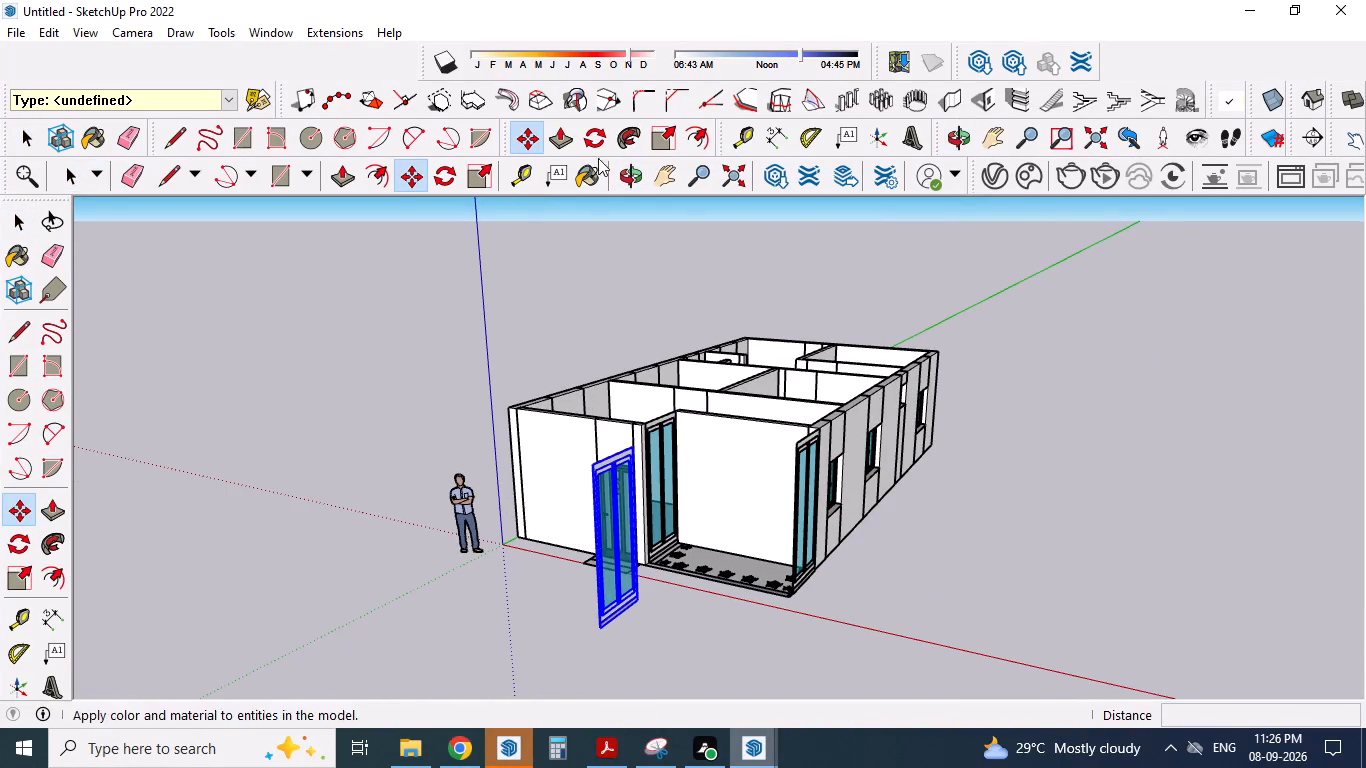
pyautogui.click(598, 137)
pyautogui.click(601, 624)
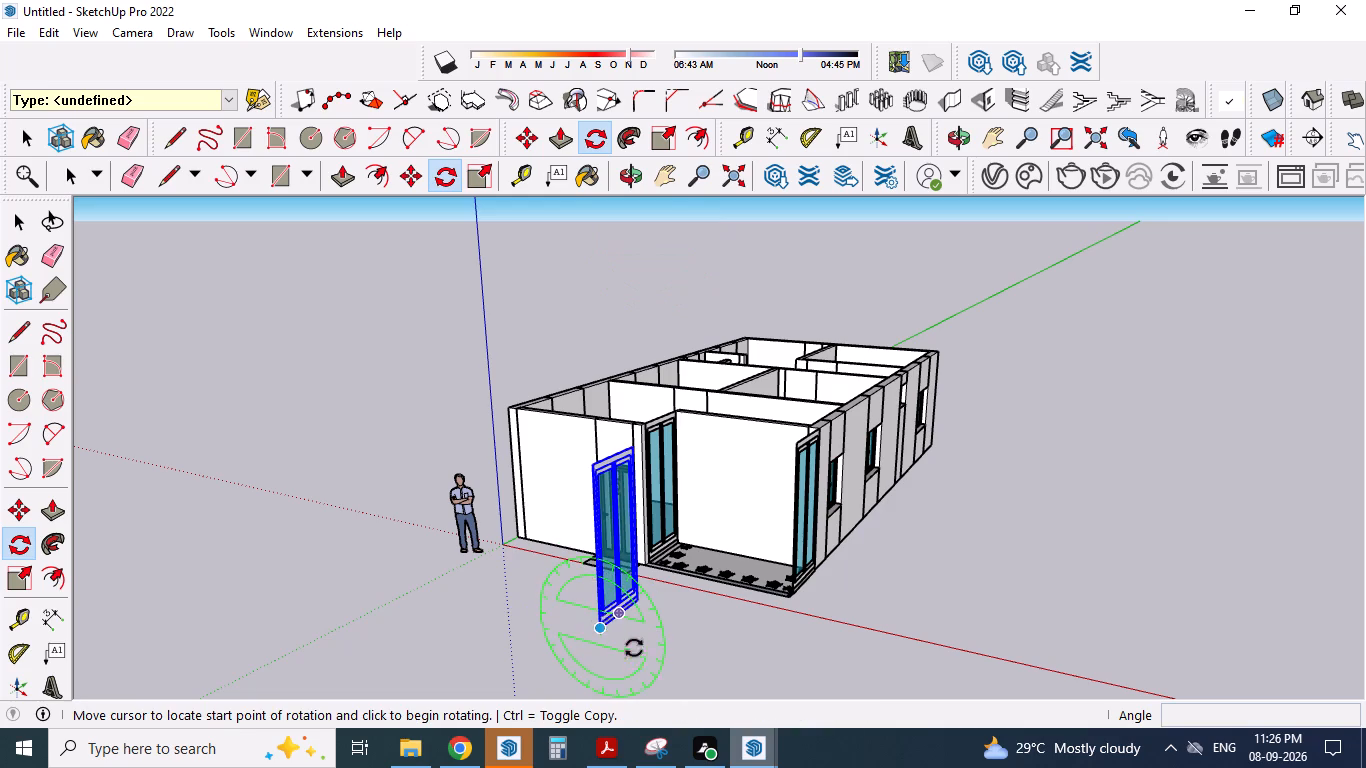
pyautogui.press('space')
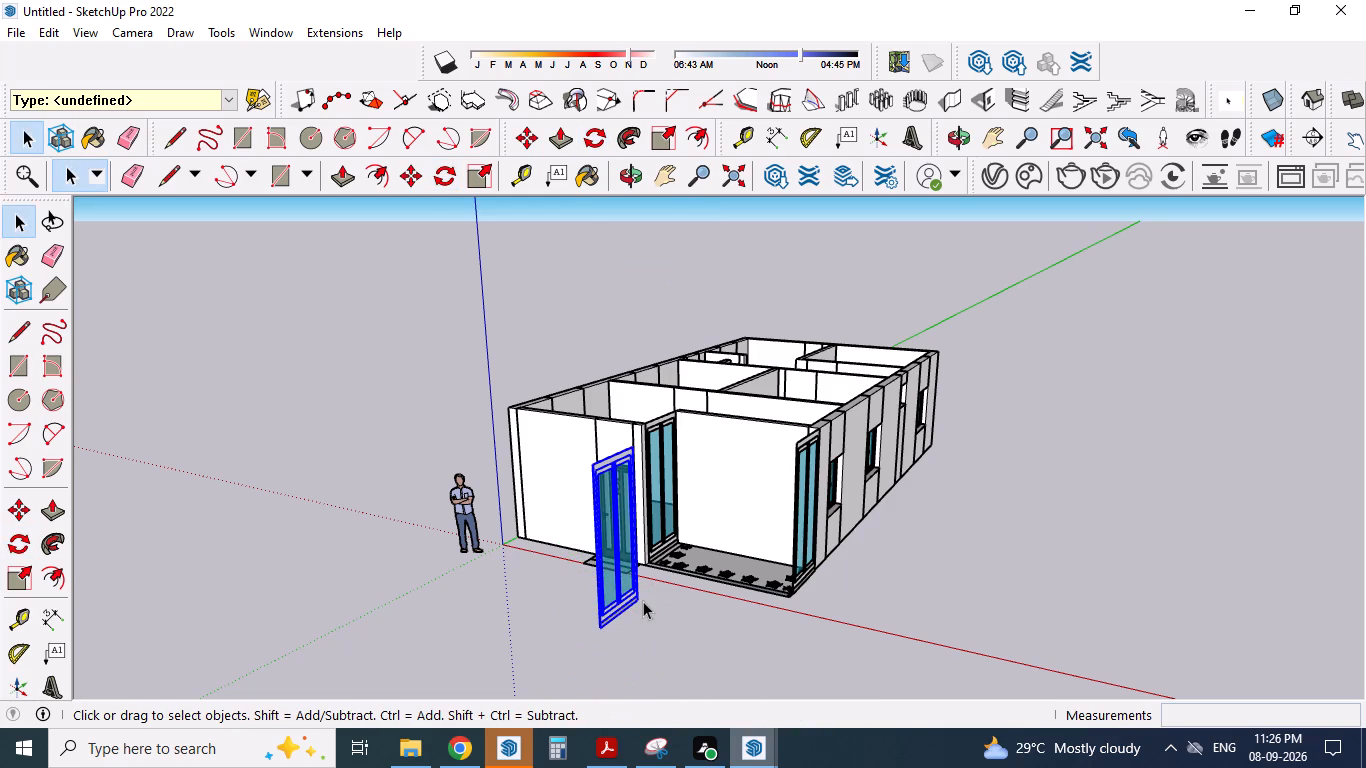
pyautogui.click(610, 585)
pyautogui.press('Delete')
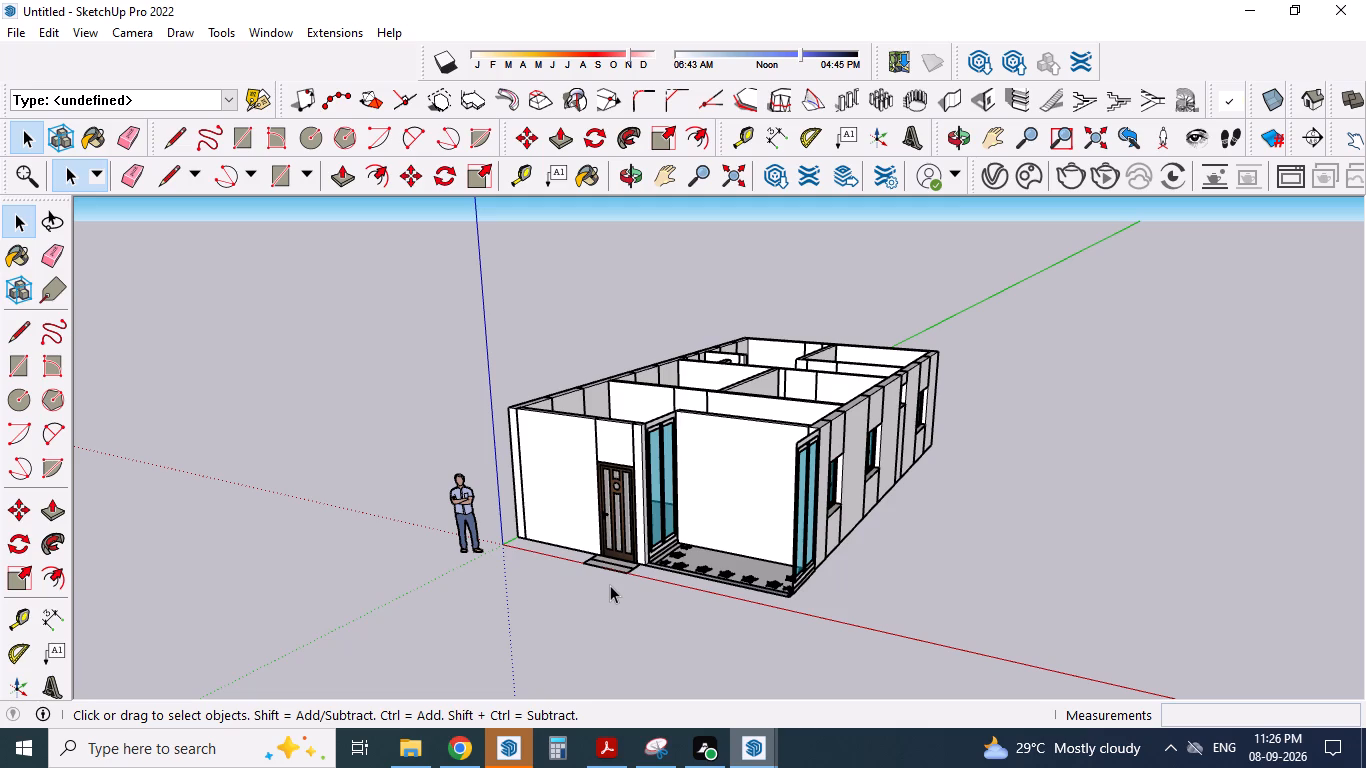
# Examine the planted strip, its tall end windows and the side rooms from the front, the side and above.
pyautogui.moveTo(633, 523); pyautogui.dragTo(702, 494, button='middle')
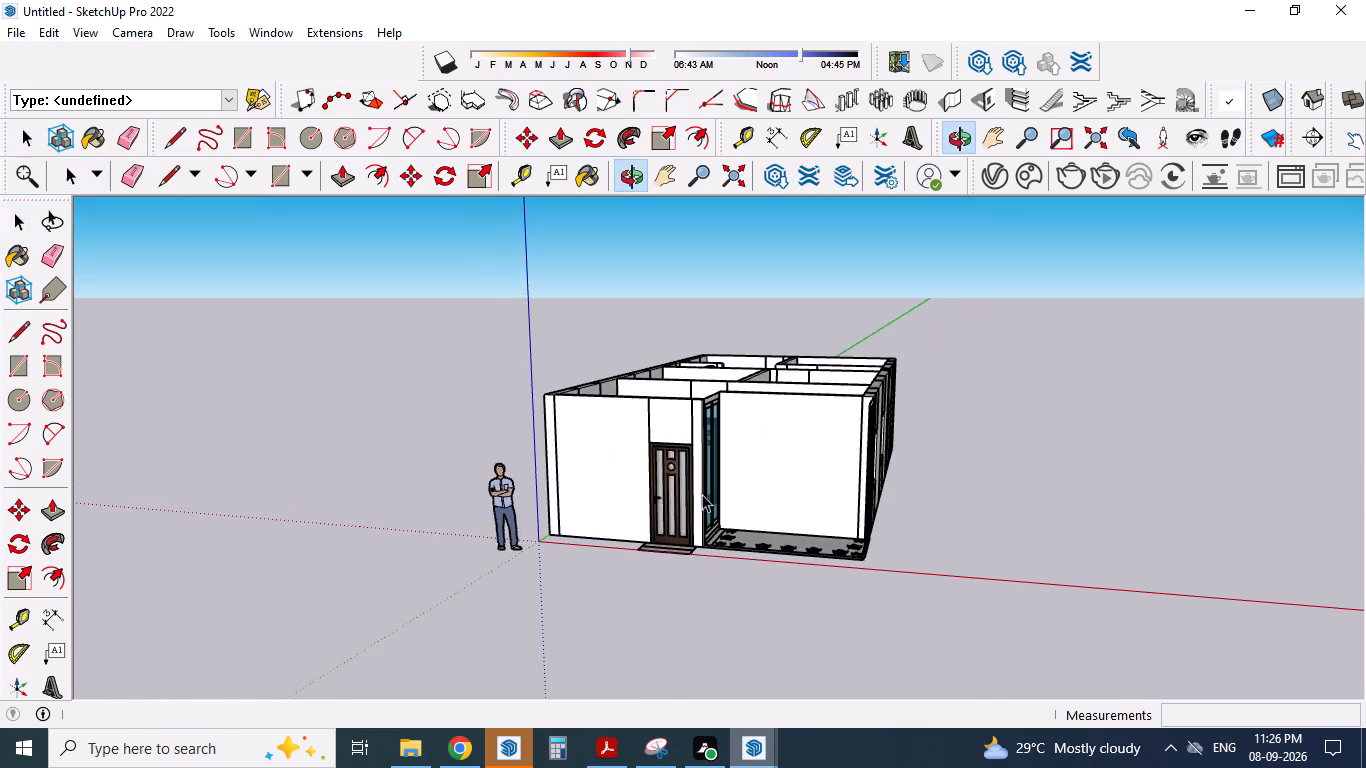
pyautogui.scroll(6, 786, 540)
pyautogui.moveTo(773, 559); pyautogui.dragTo(801, 633, button='middle')
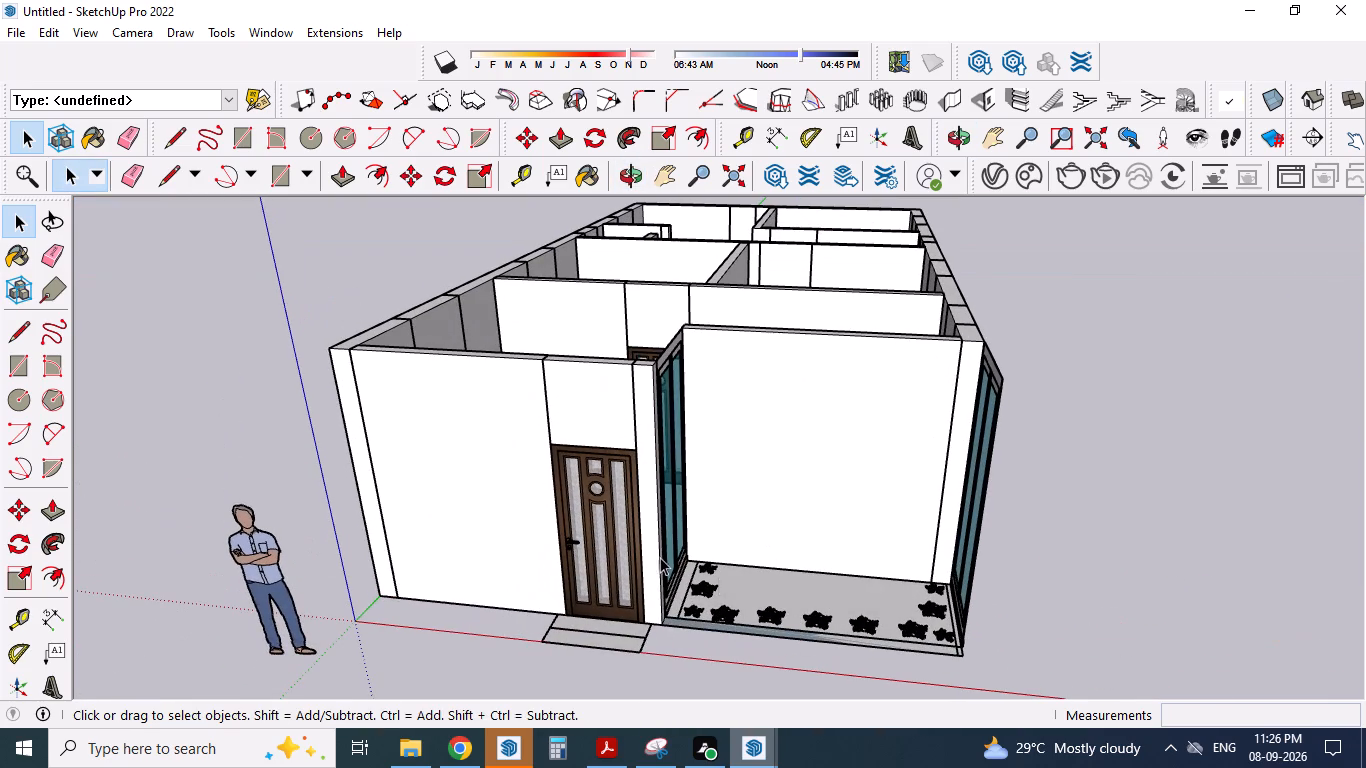
pyautogui.scroll(-1, 651, 561)
pyautogui.moveTo(651, 552); pyautogui.dragTo(390, 607, button='middle')
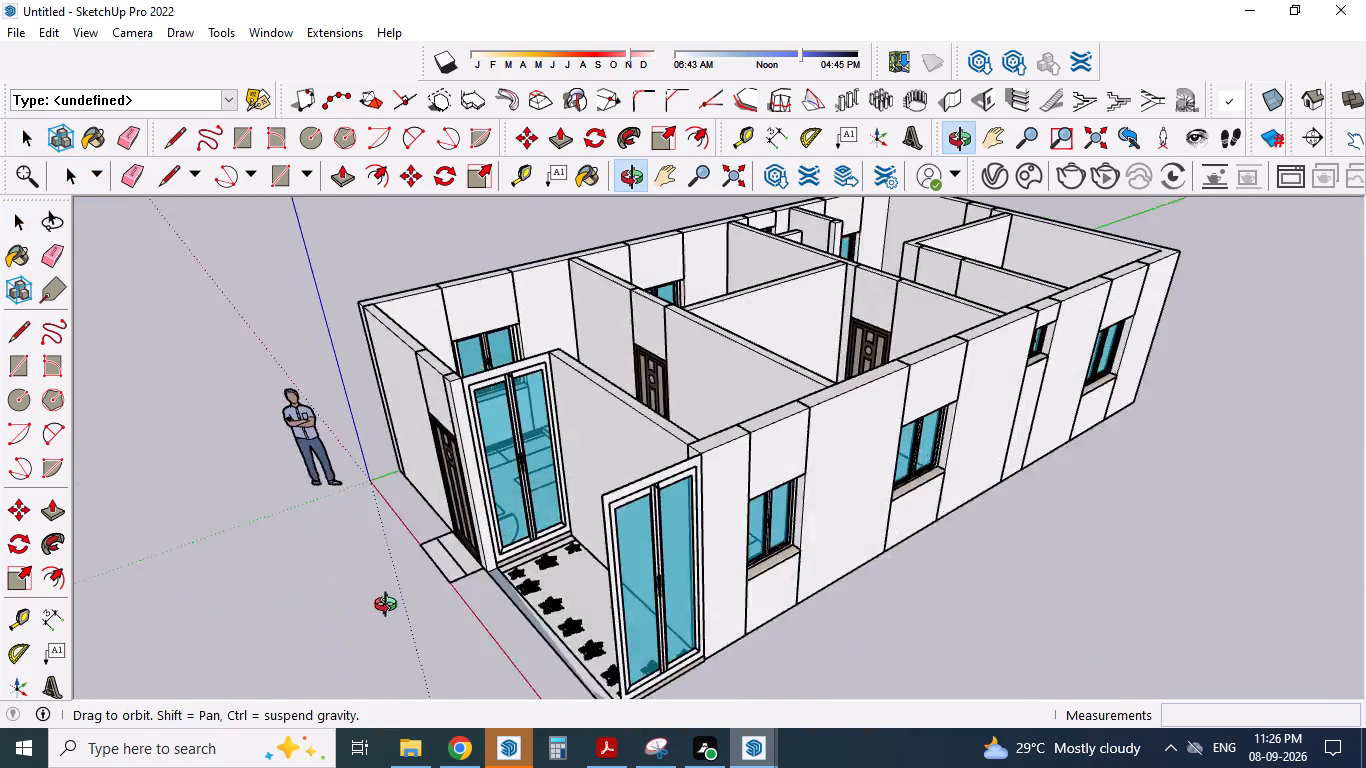
pyautogui.moveTo(390, 607); pyautogui.dragTo(334, 615, button='middle')
pyautogui.moveTo(764, 561); pyautogui.dragTo(533, 674, button='middle')
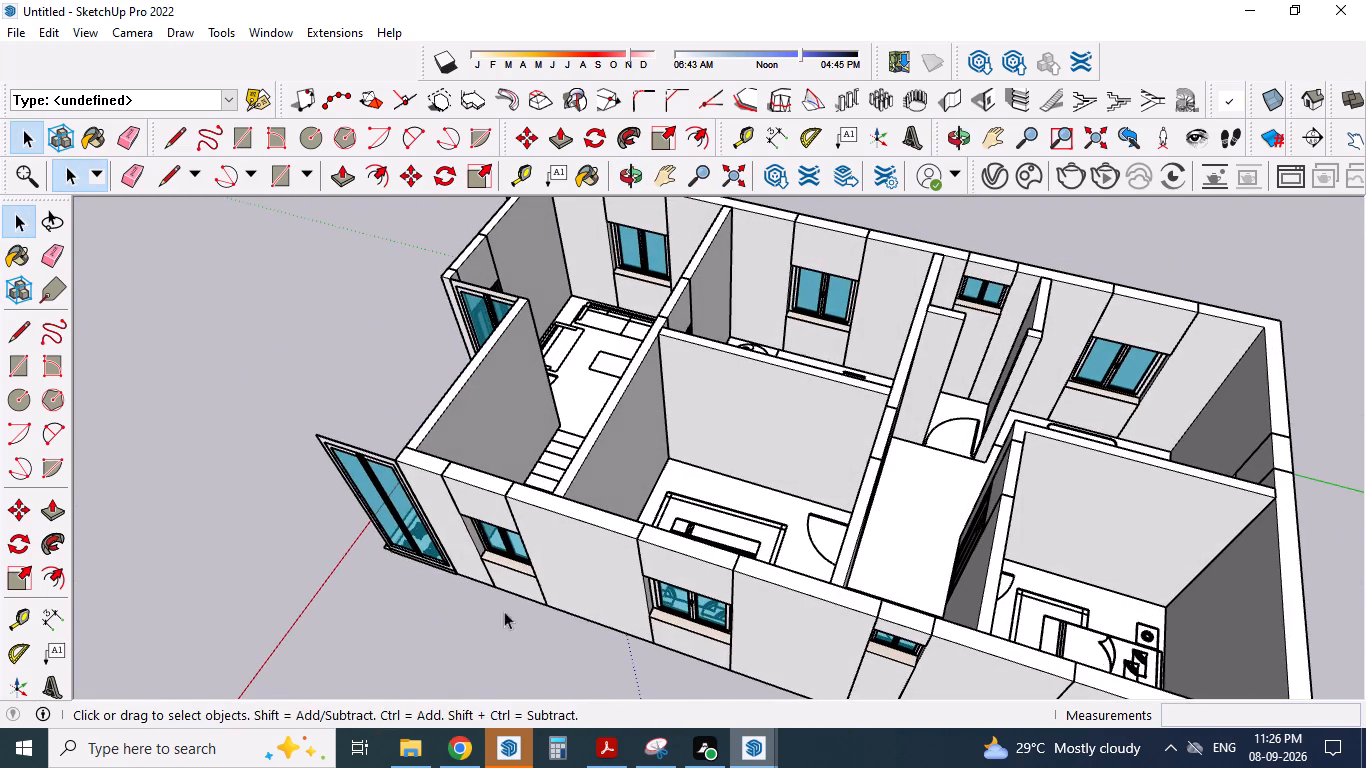
pyautogui.moveTo(468, 608); pyautogui.dragTo(1092, 492, button='middle')
pyautogui.scroll(-3, 722, 367)
pyautogui.moveTo(781, 605); pyautogui.dragTo(798, 579, button='middle')
pyautogui.moveTo(794, 568); pyautogui.dragTo(812, 616, button='middle')
pyautogui.scroll(3, 884, 574)
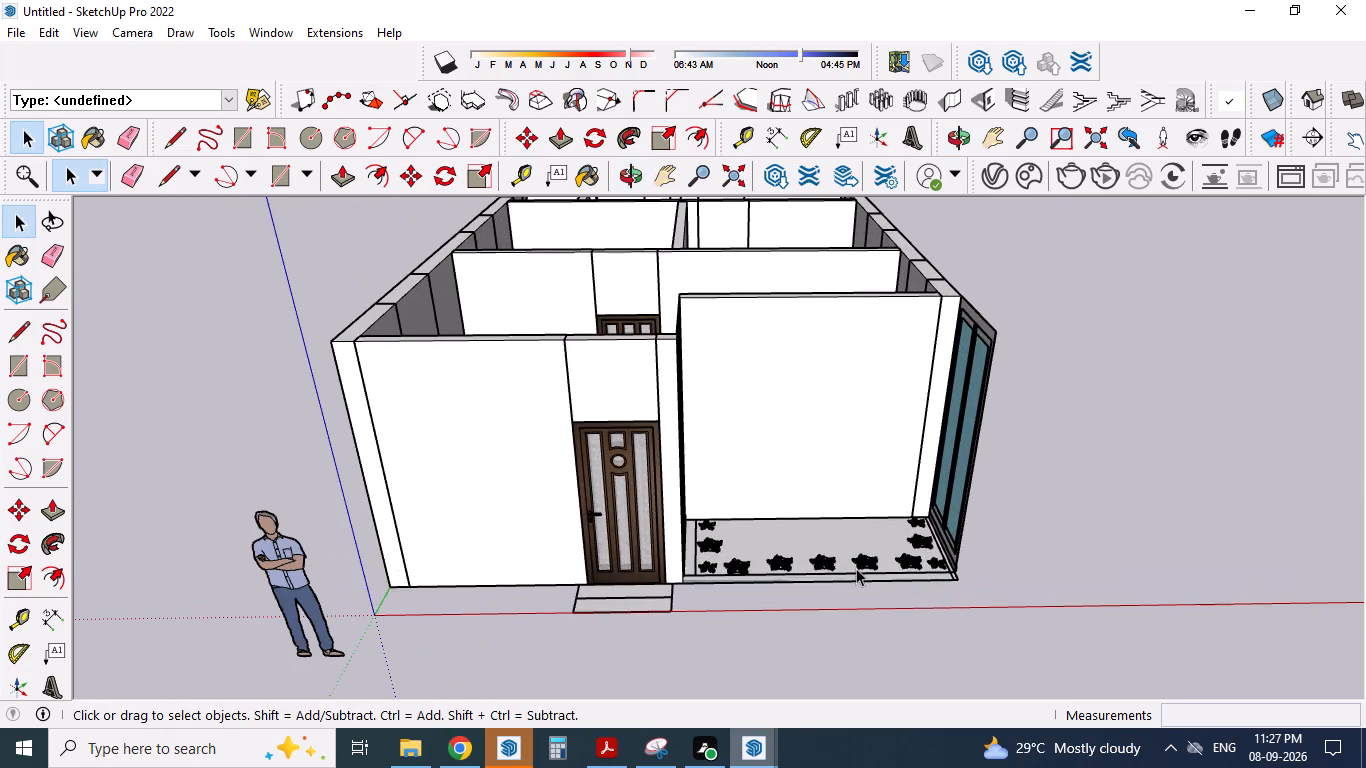
# Examine the entrance door's step up close, and the front of the planted strip and stairwell from above.
pyautogui.scroll(-3, 856, 568)
pyautogui.scroll(7, 713, 604)
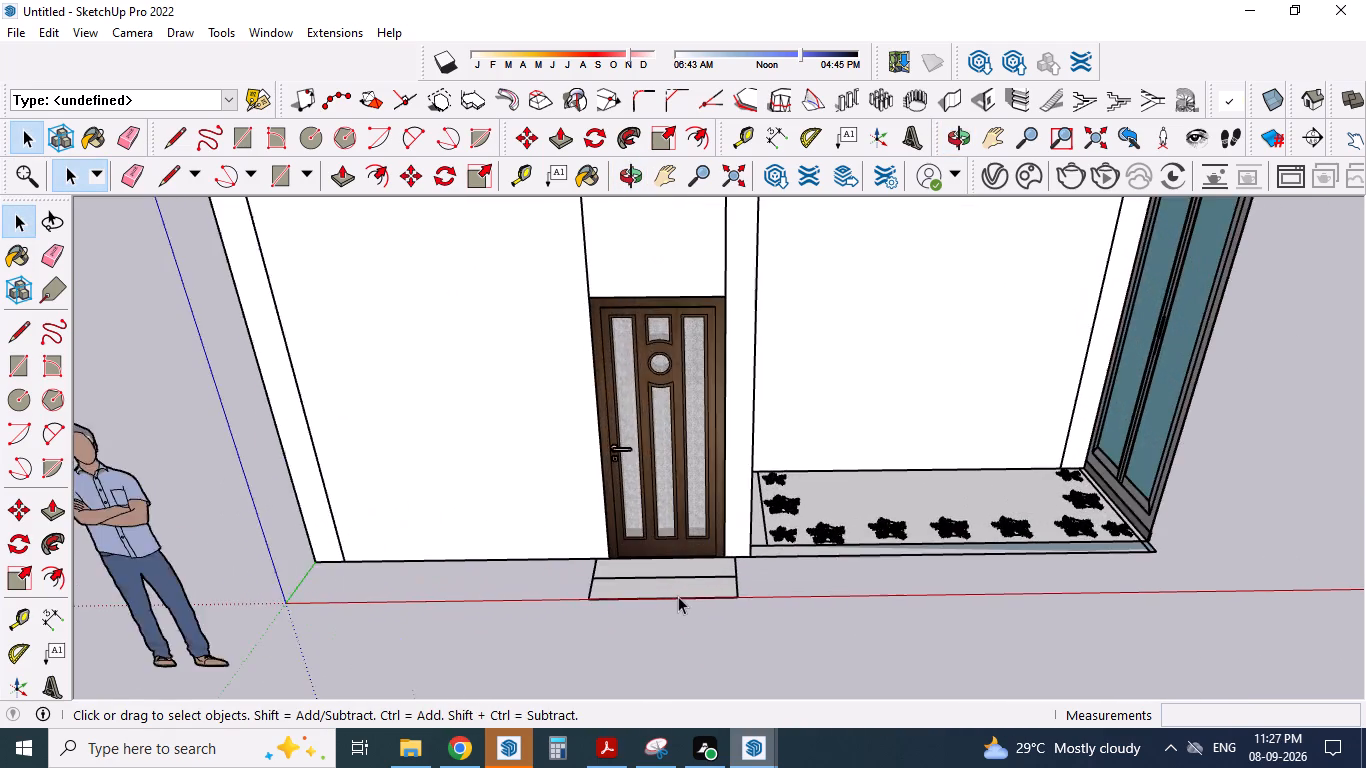
pyautogui.scroll(5, 678, 596)
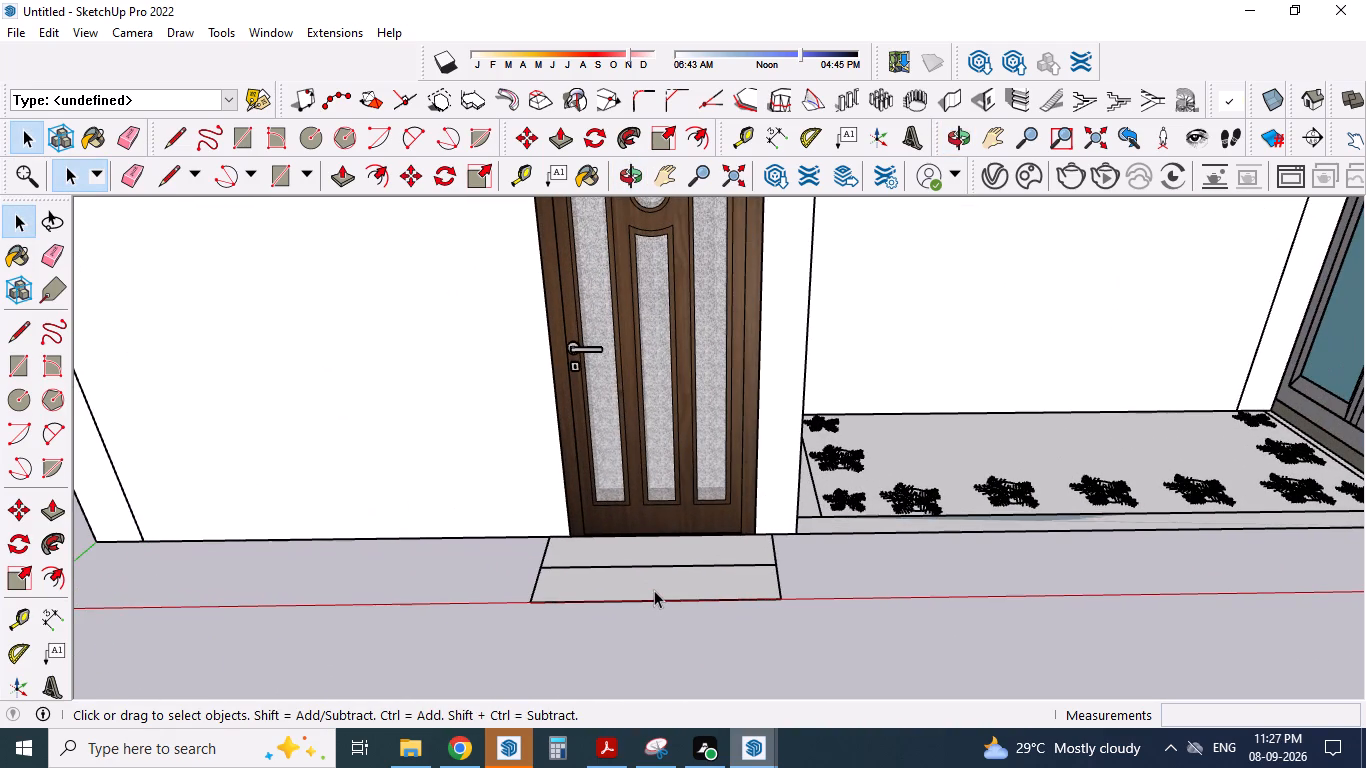
pyautogui.scroll(-6, 654, 590)
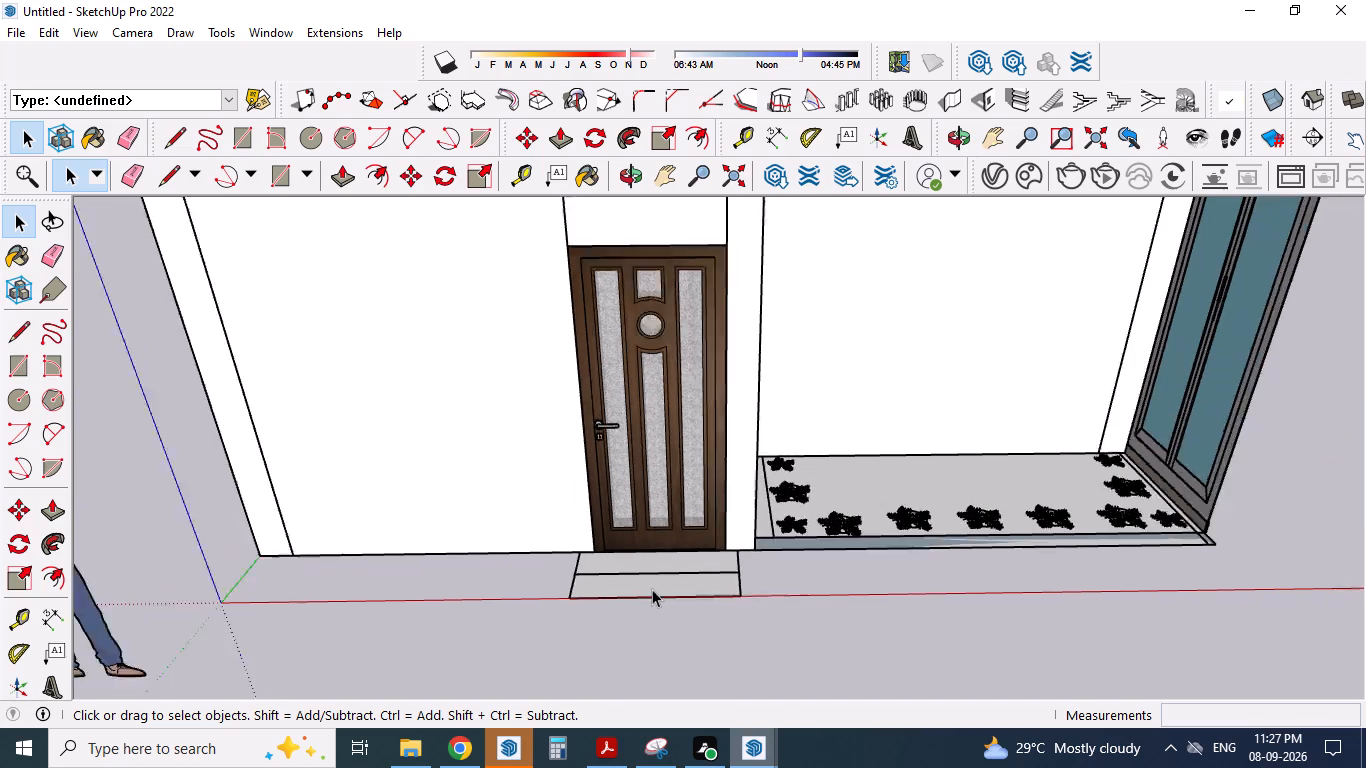
pyautogui.moveTo(759, 573); pyautogui.dragTo(586, 673, button='middle')
pyautogui.scroll(-3, 551, 545)
pyautogui.moveTo(681, 531); pyautogui.dragTo(541, 606, button='middle')
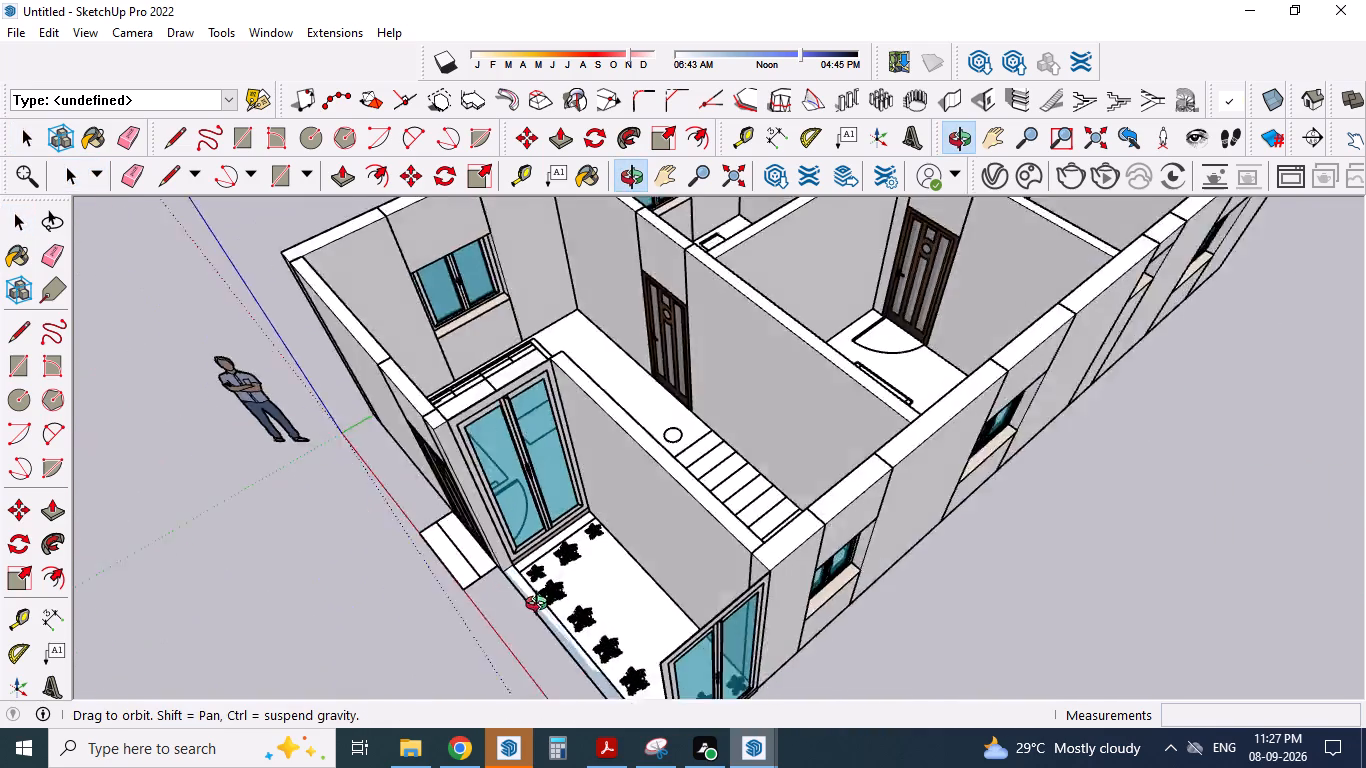
pyautogui.moveTo(541, 606); pyautogui.dragTo(413, 644, button='middle')
pyautogui.moveTo(526, 569); pyautogui.dragTo(984, 497, button='middle')
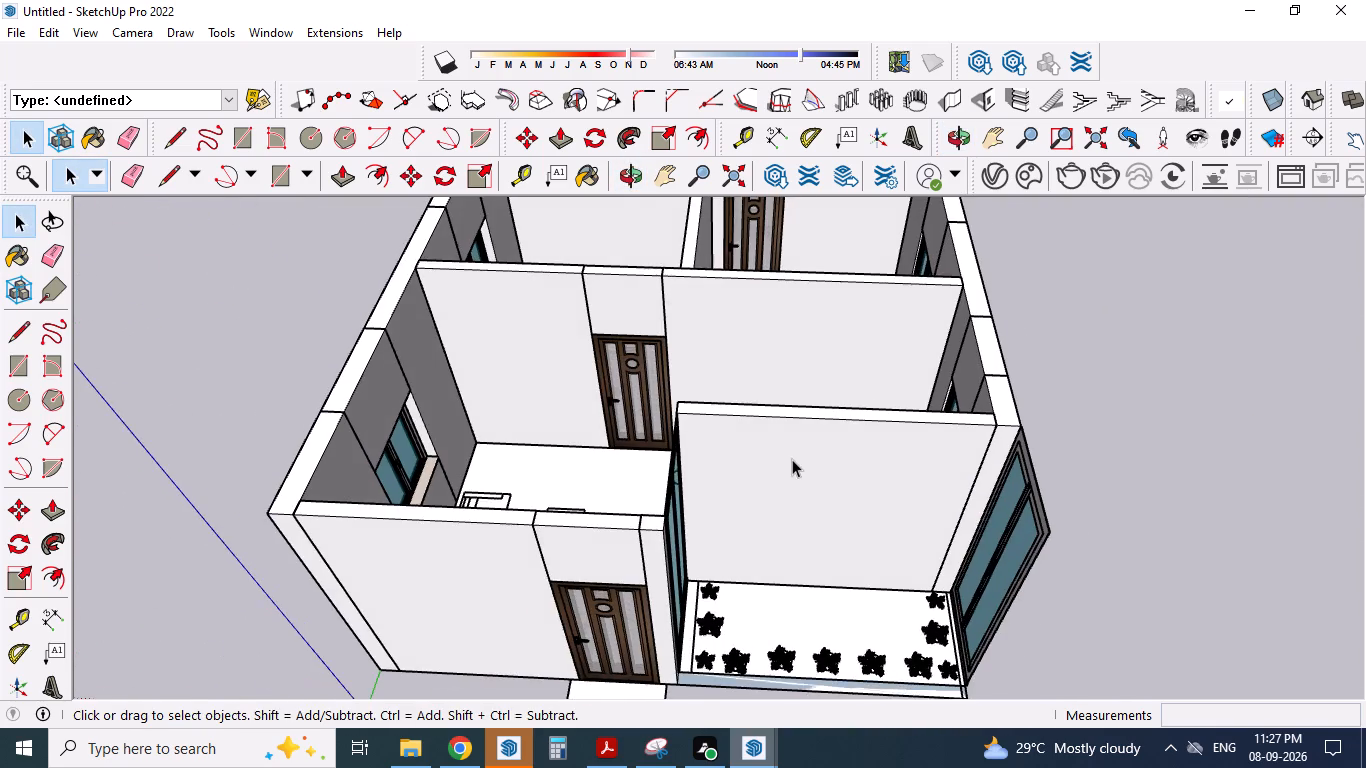
# Build a left-to-right 1001bit Staircase 4 with 10 risers per flight along the stair plan's inner edge, and undo its final alignment.
pyautogui.scroll(2, 790, 459)
pyautogui.moveTo(780, 473); pyautogui.dragTo(1050, 595, button='middle')
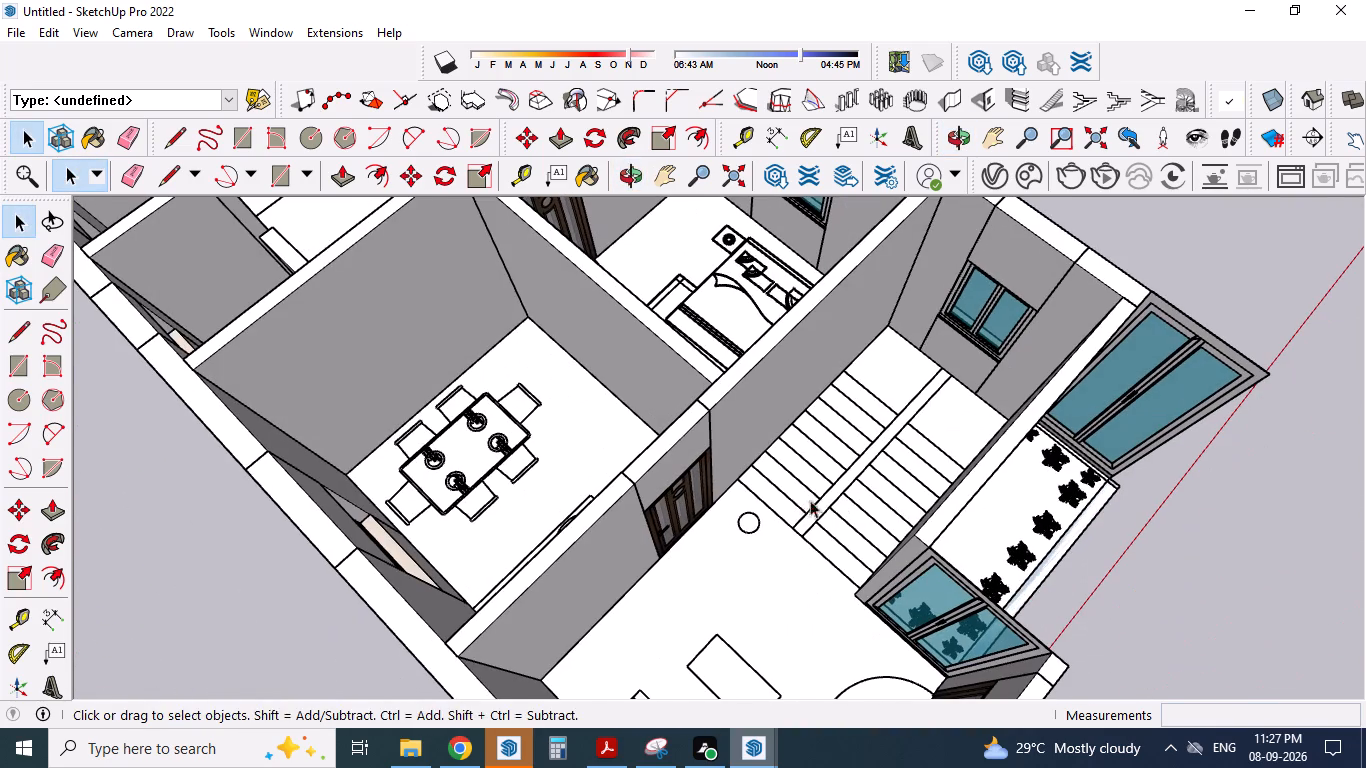
pyautogui.moveTo(821, 506); pyautogui.dragTo(904, 531, button='middle')
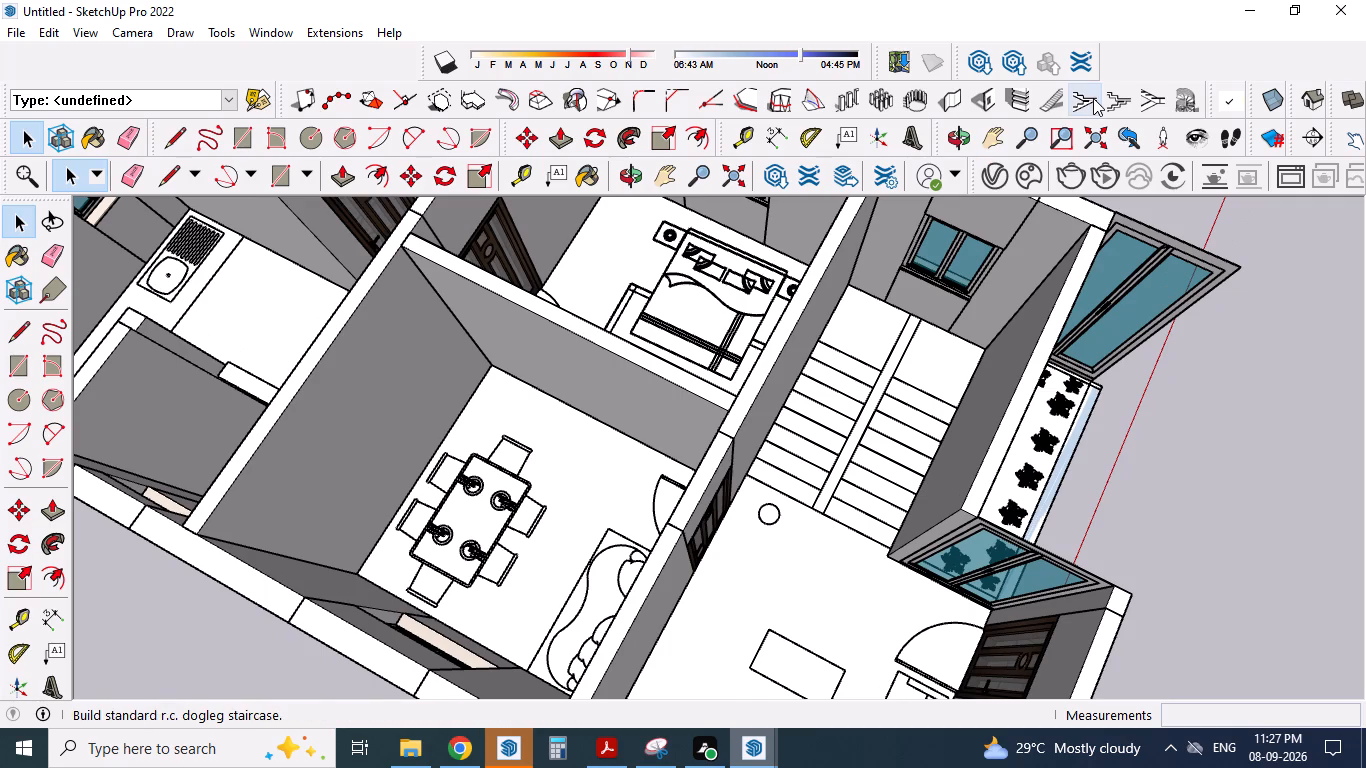
pyautogui.click(1149, 98)
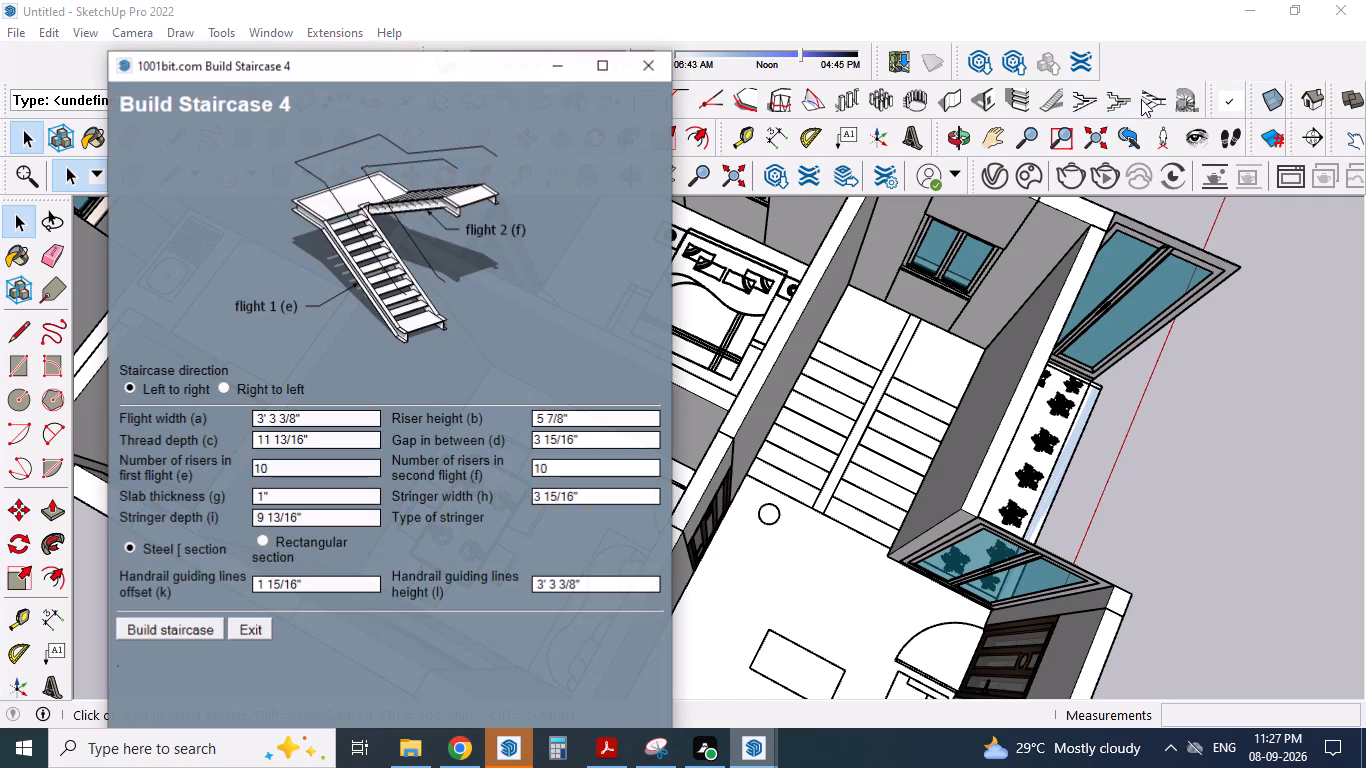
pyautogui.click(176, 627)
pyautogui.scroll(3, 852, 470)
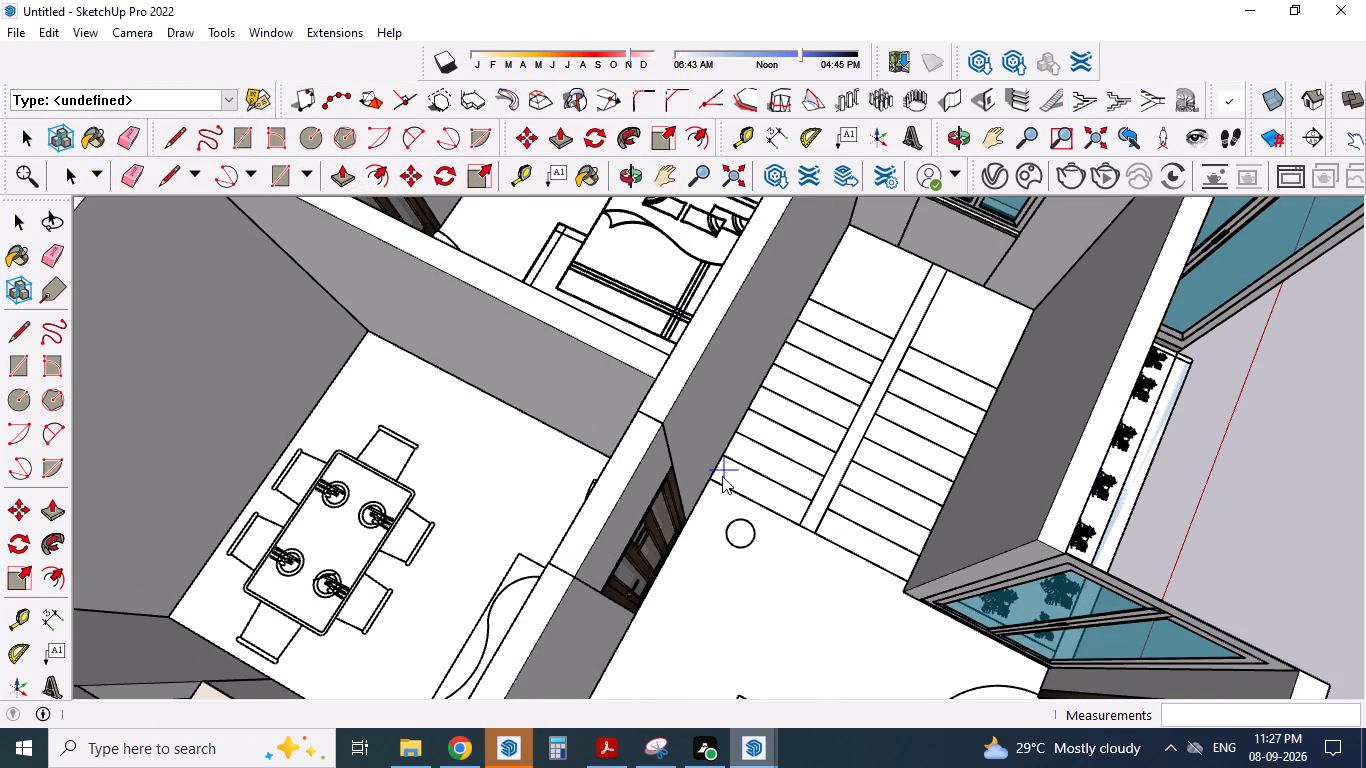
pyautogui.click(718, 481)
pyautogui.click(848, 230)
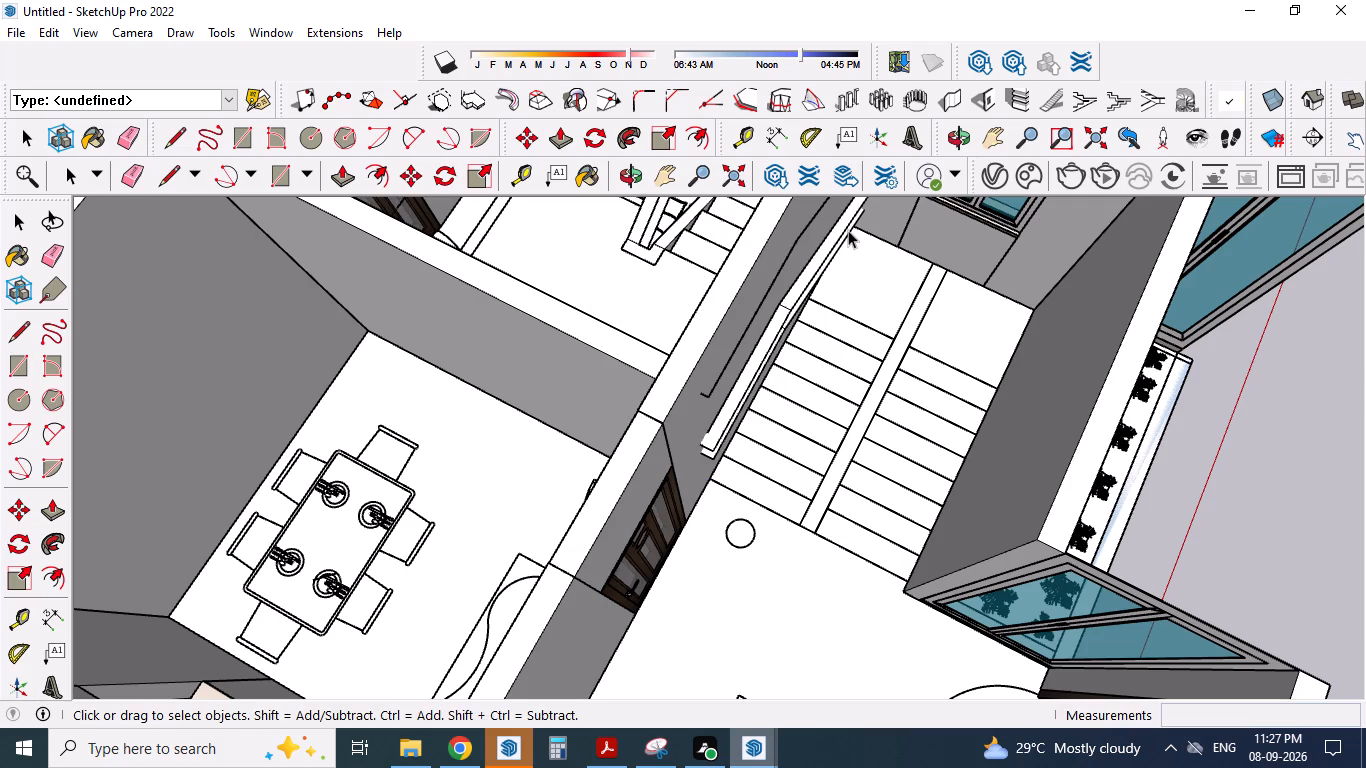
pyautogui.scroll(-3, 923, 393)
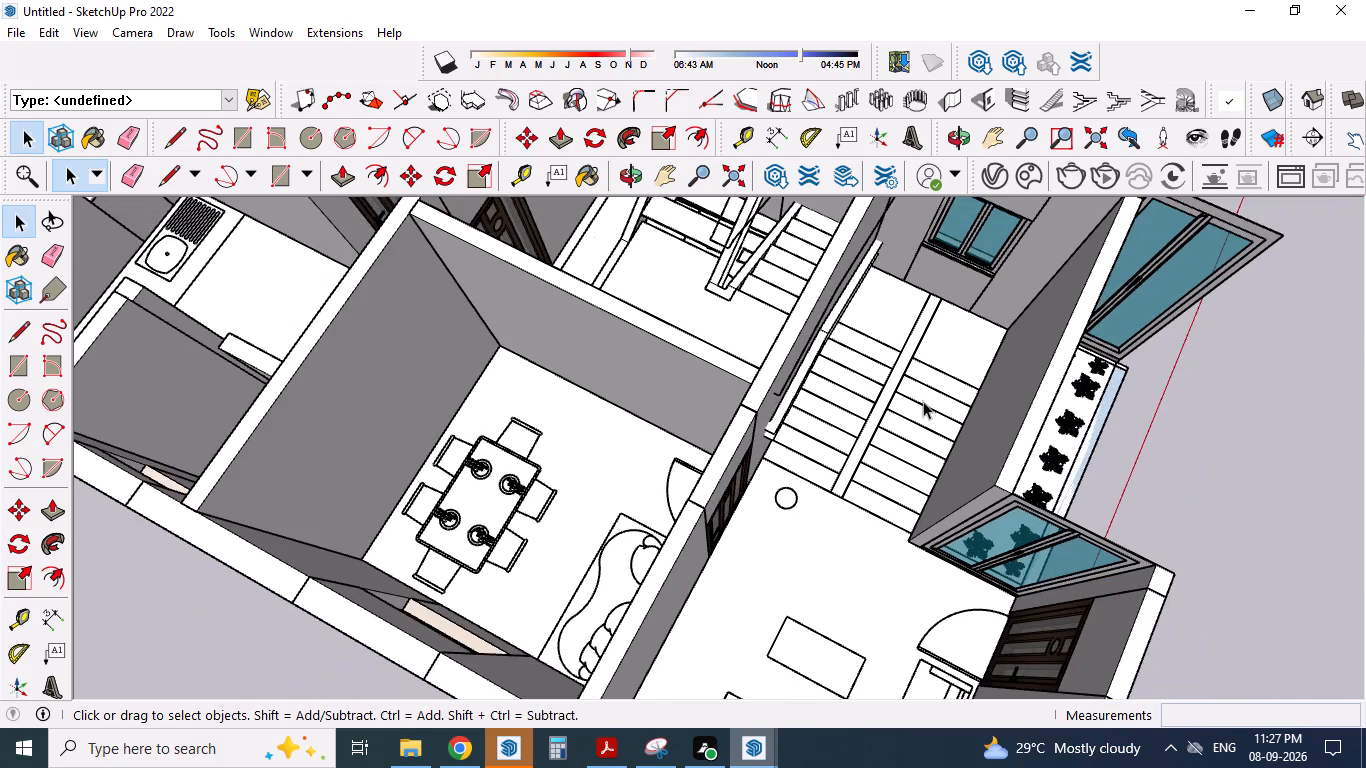
pyautogui.scroll(-3, 854, 434)
pyautogui.hotkey('ctrl', 'z')
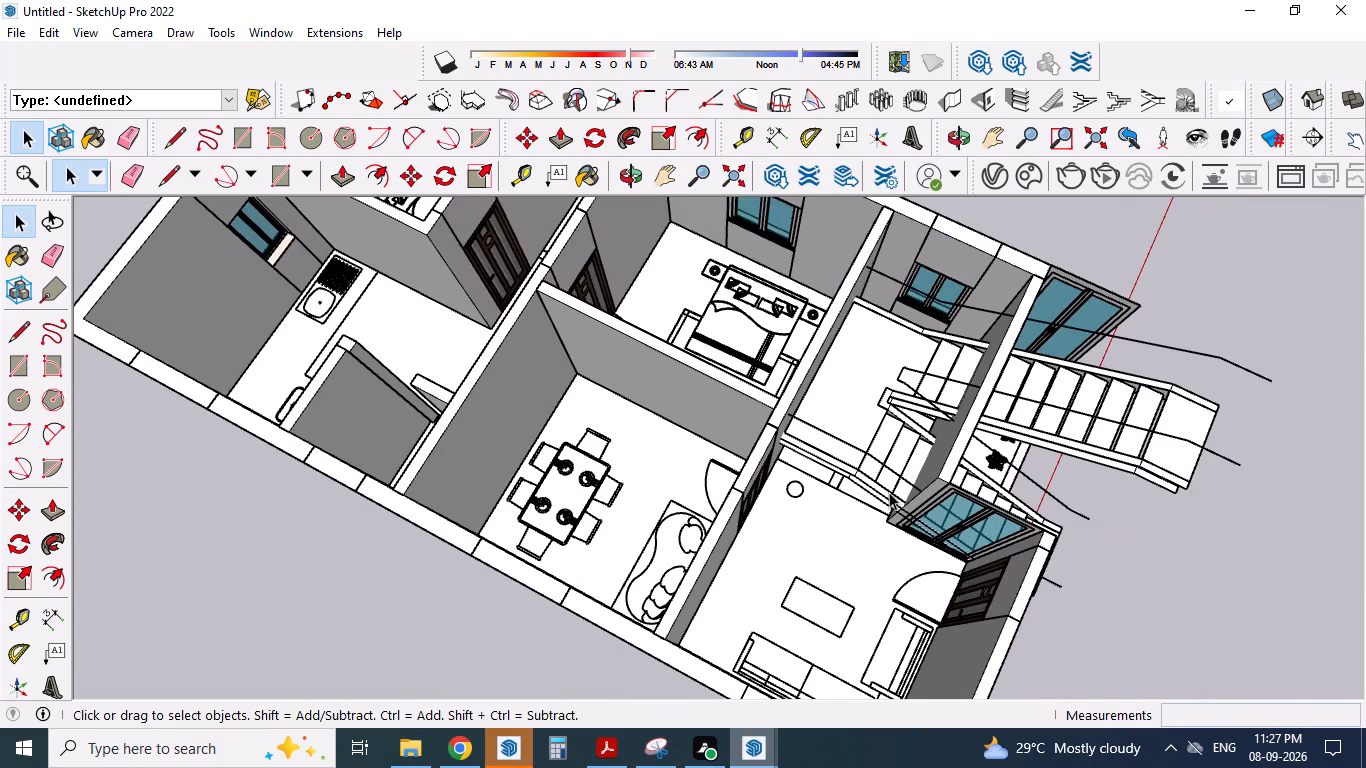
# Rotate the new staircase 270 degrees on the ground plane about its outer bottom corner in front of the house.
pyautogui.moveTo(814, 499); pyautogui.dragTo(819, 390, button='middle')
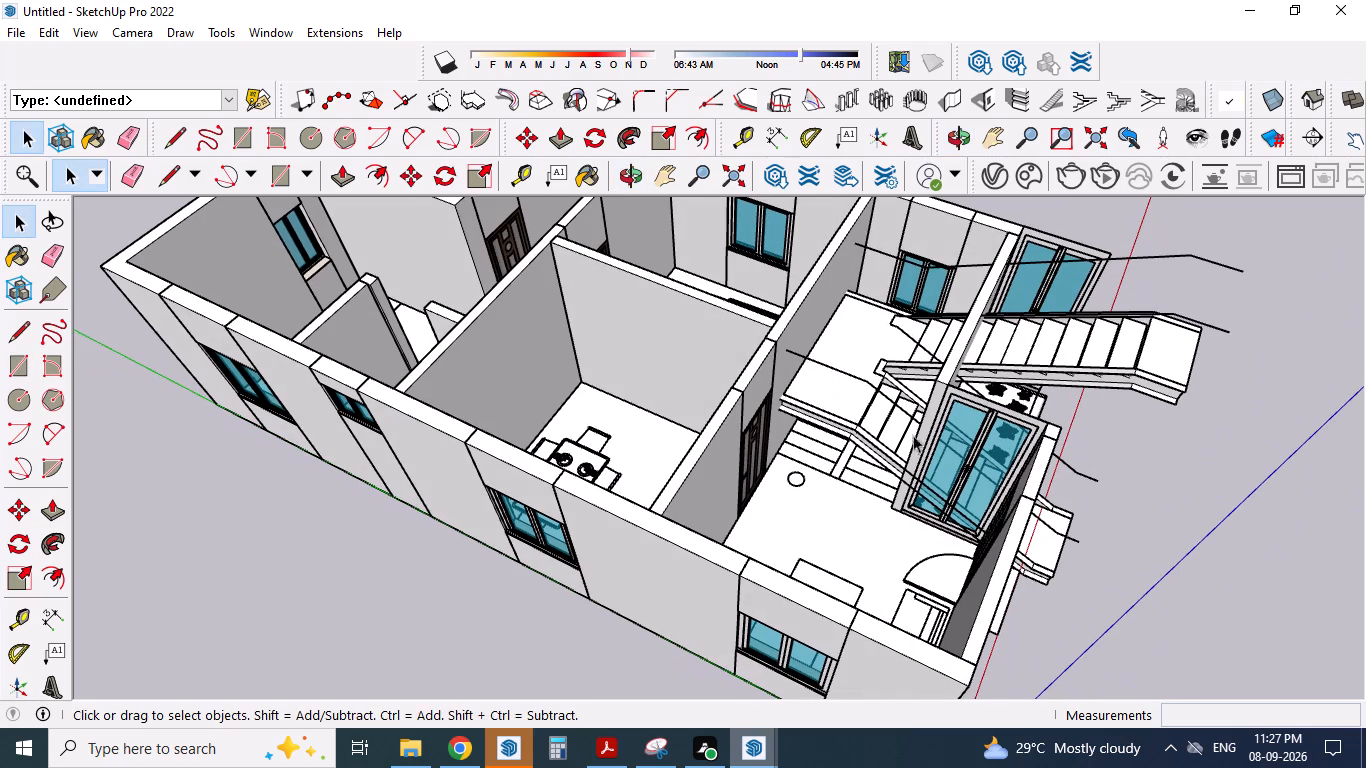
pyautogui.click(1150, 354)
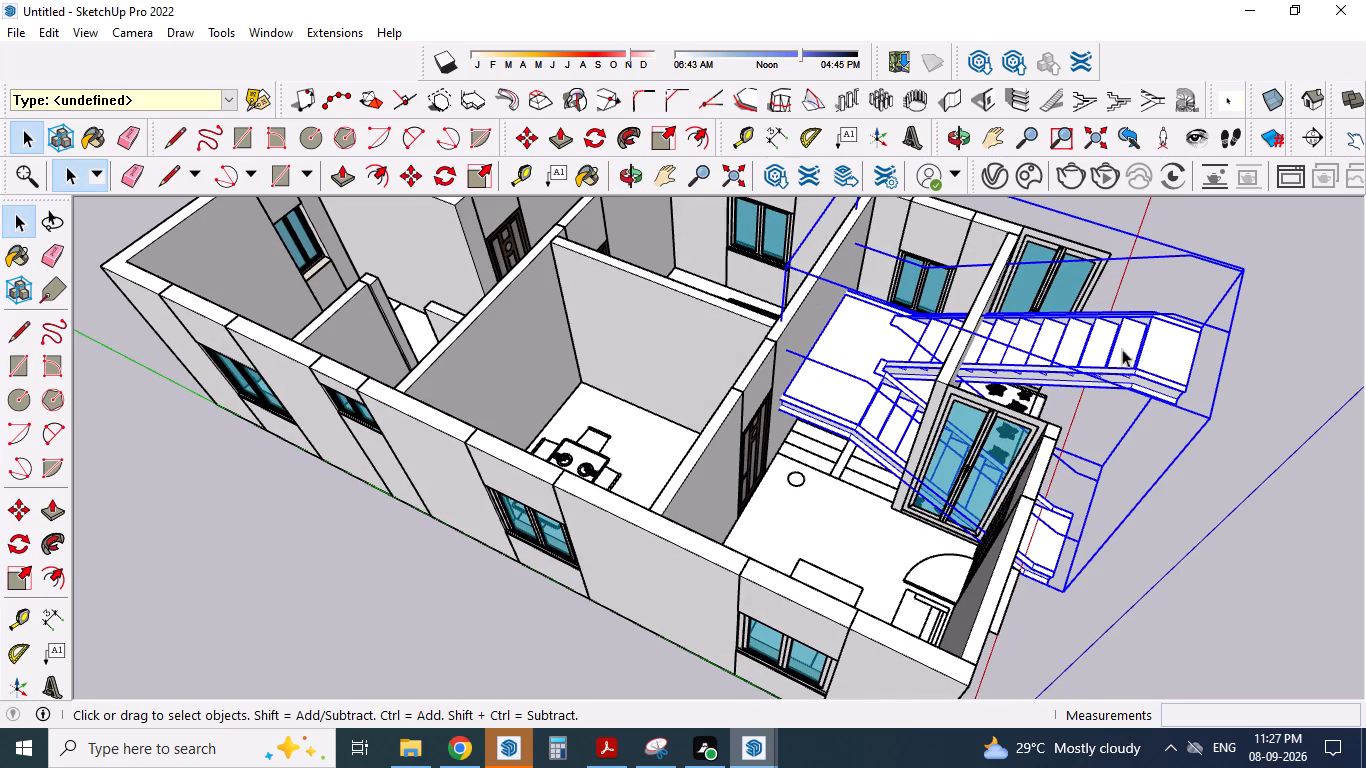
pyautogui.click(443, 172)
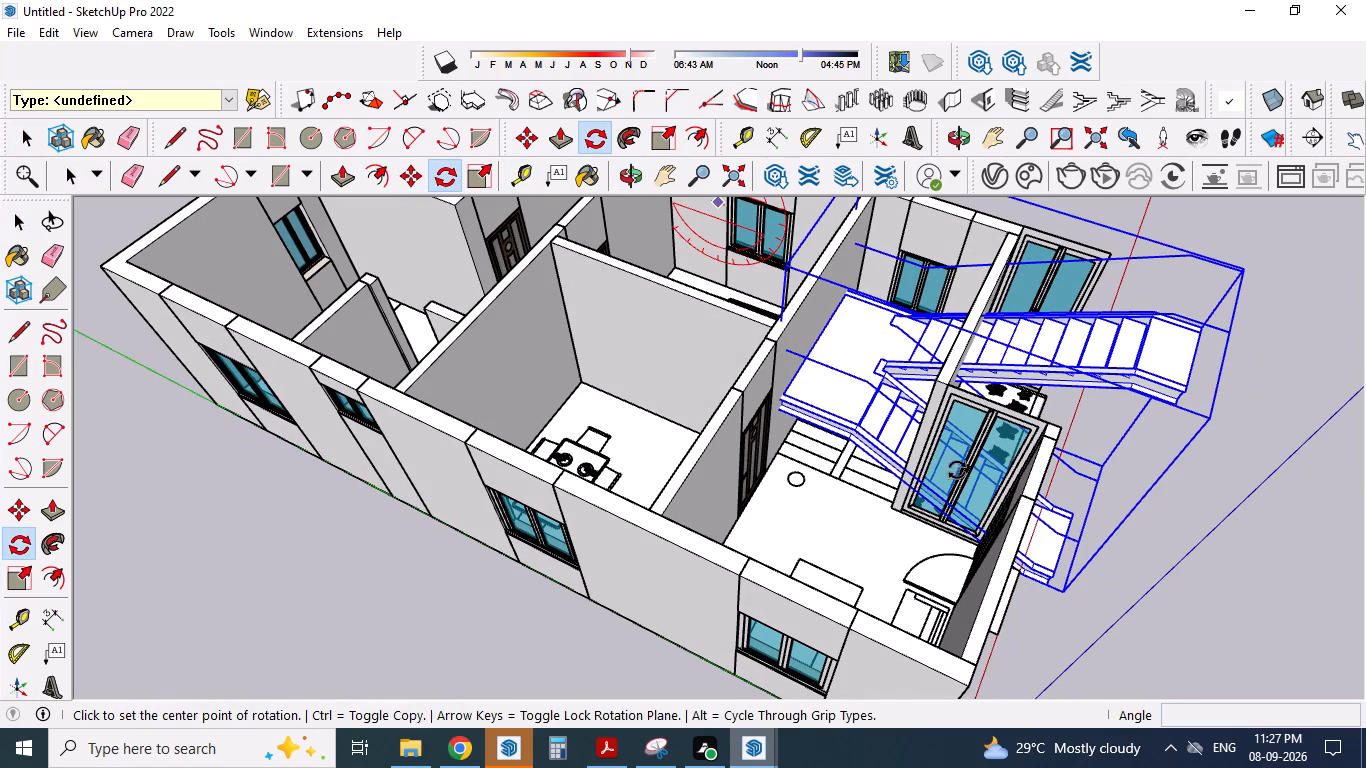
pyautogui.click(1069, 588)
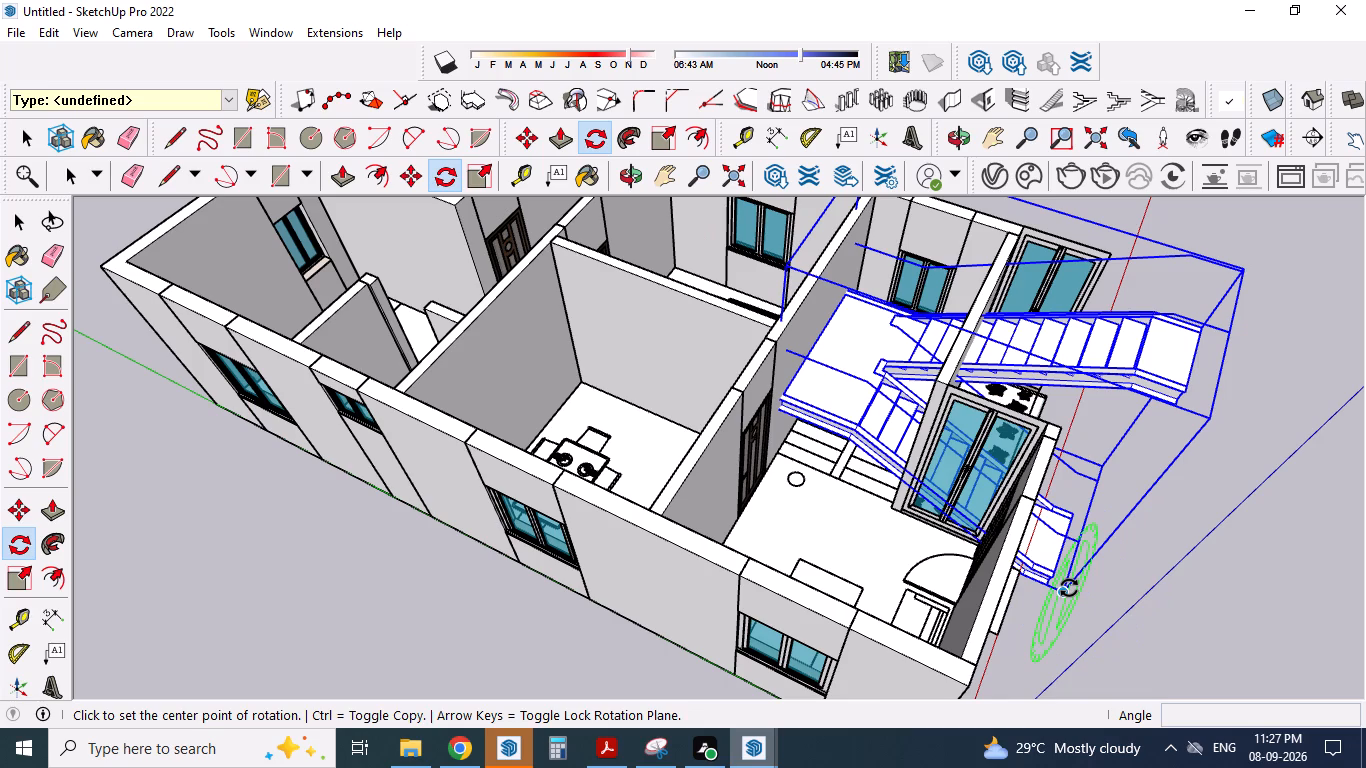
pyautogui.press('space')
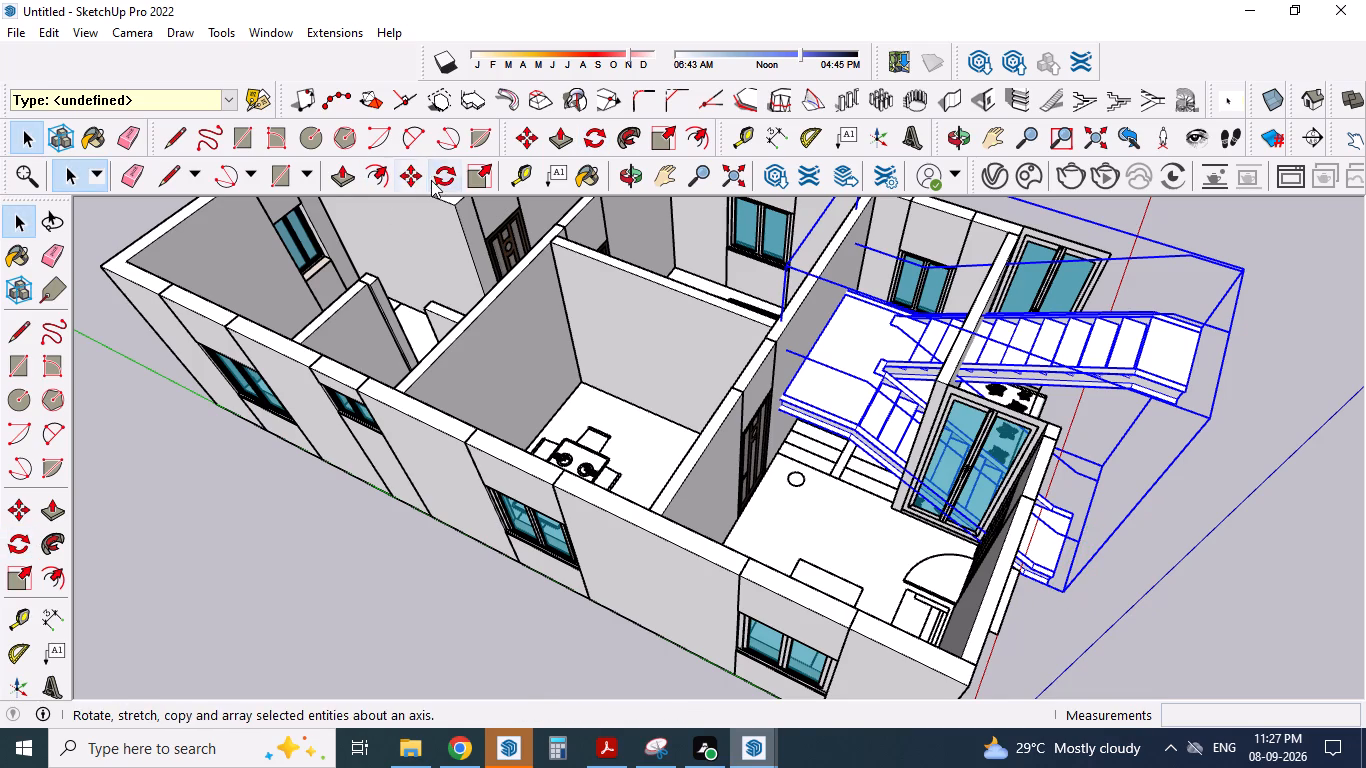
pyautogui.click(433, 180)
pyautogui.click(1083, 581)
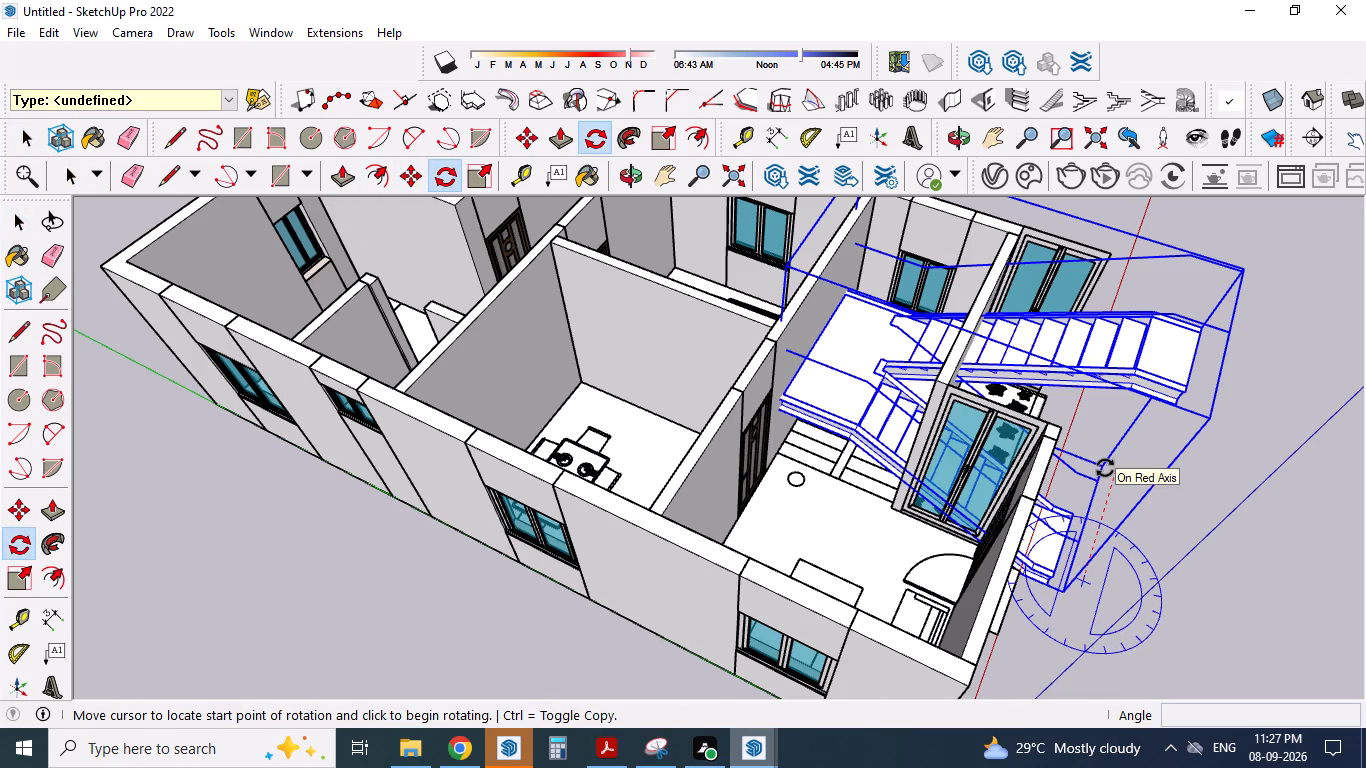
pyautogui.click(1105, 468)
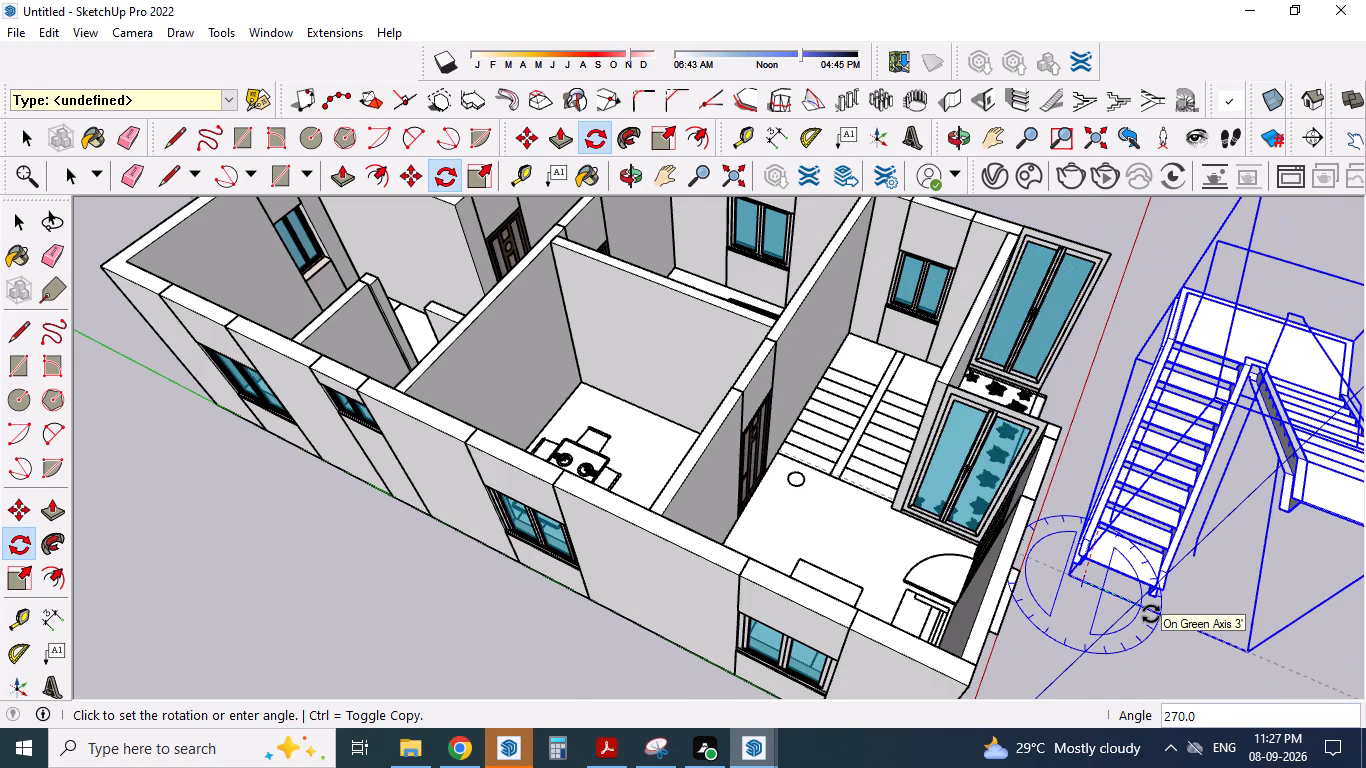
pyautogui.click(1151, 614)
# Move the rotated staircase by its bottom corner into the stairwell, onto the front corner of the drawn stair plan.
pyautogui.scroll(-1, 1052, 578)
pyautogui.moveTo(1043, 576); pyautogui.dragTo(871, 546, button='middle')
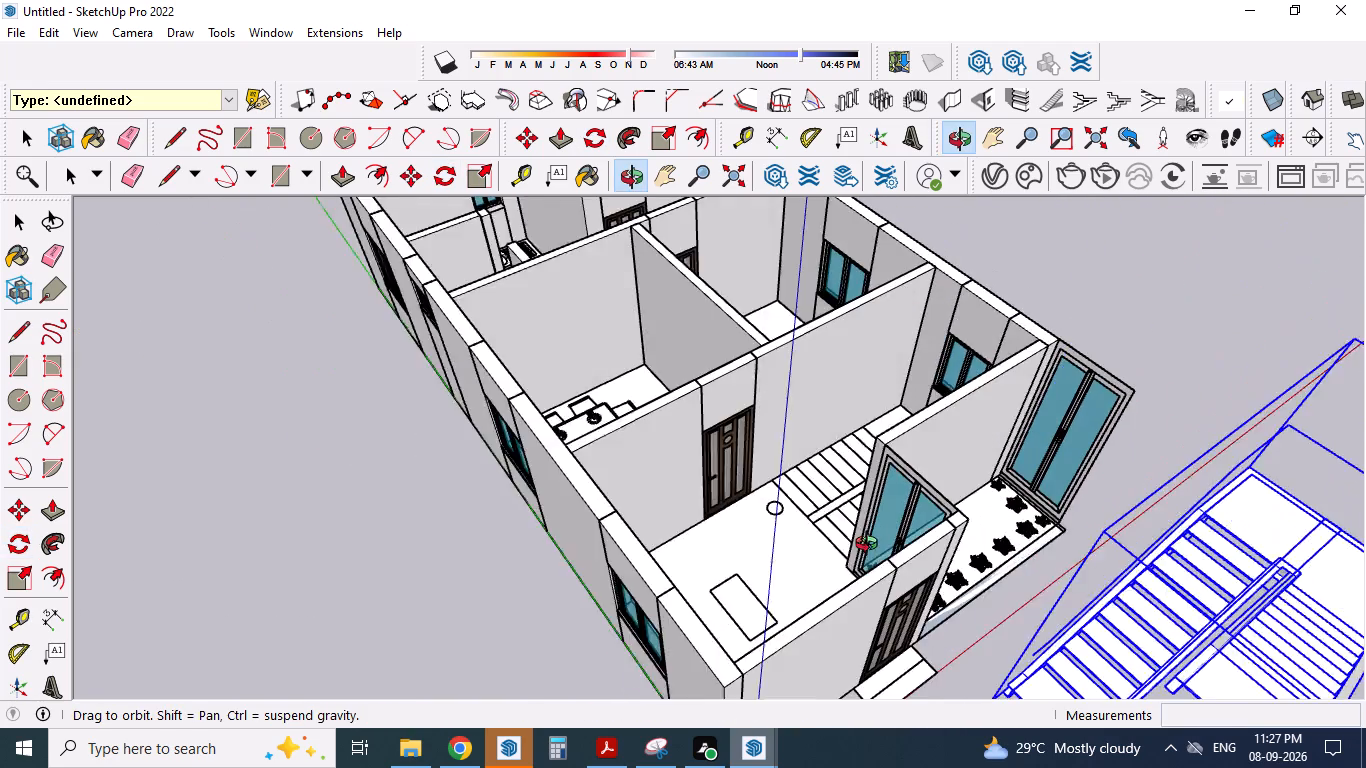
pyautogui.moveTo(871, 546); pyautogui.dragTo(849, 538, button='middle')
pyautogui.scroll(-8, 810, 463)
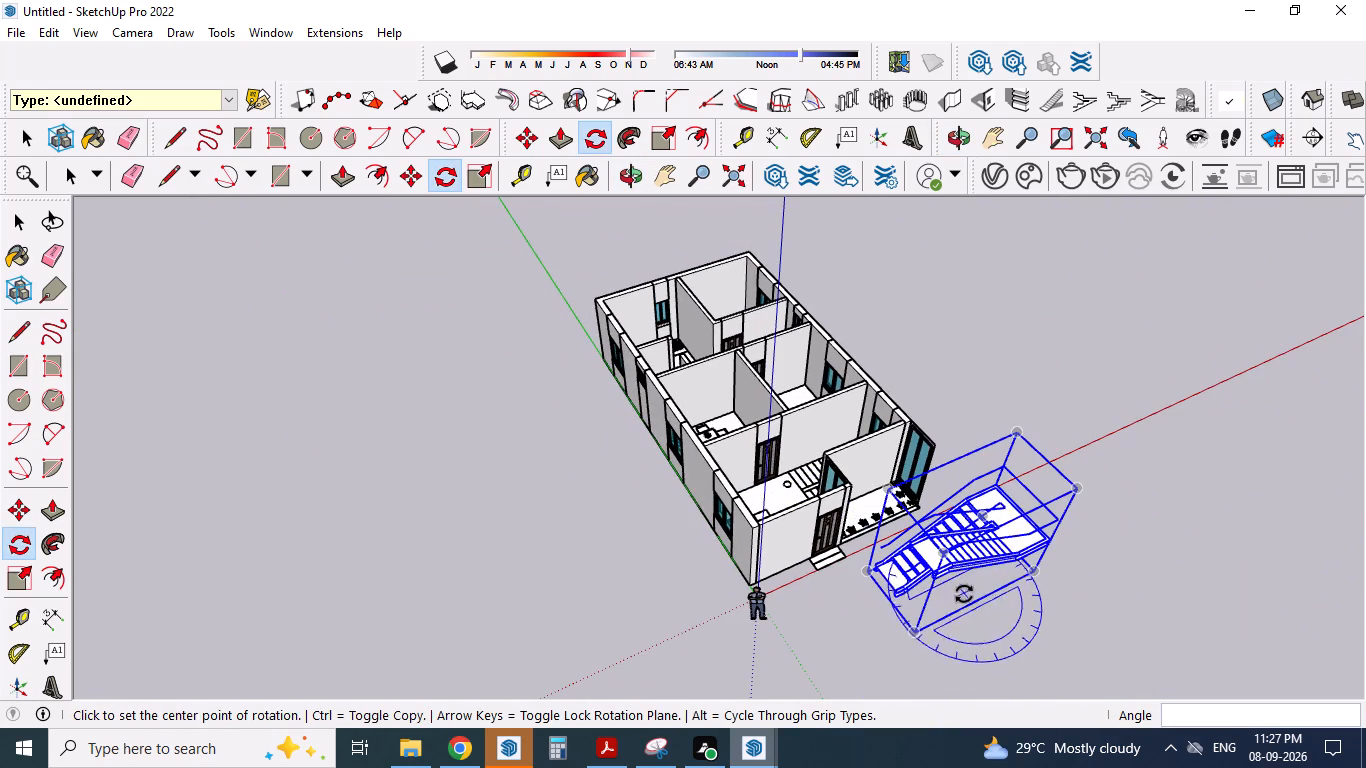
pyautogui.press('space')
pyautogui.click(945, 573)
pyautogui.click(938, 560)
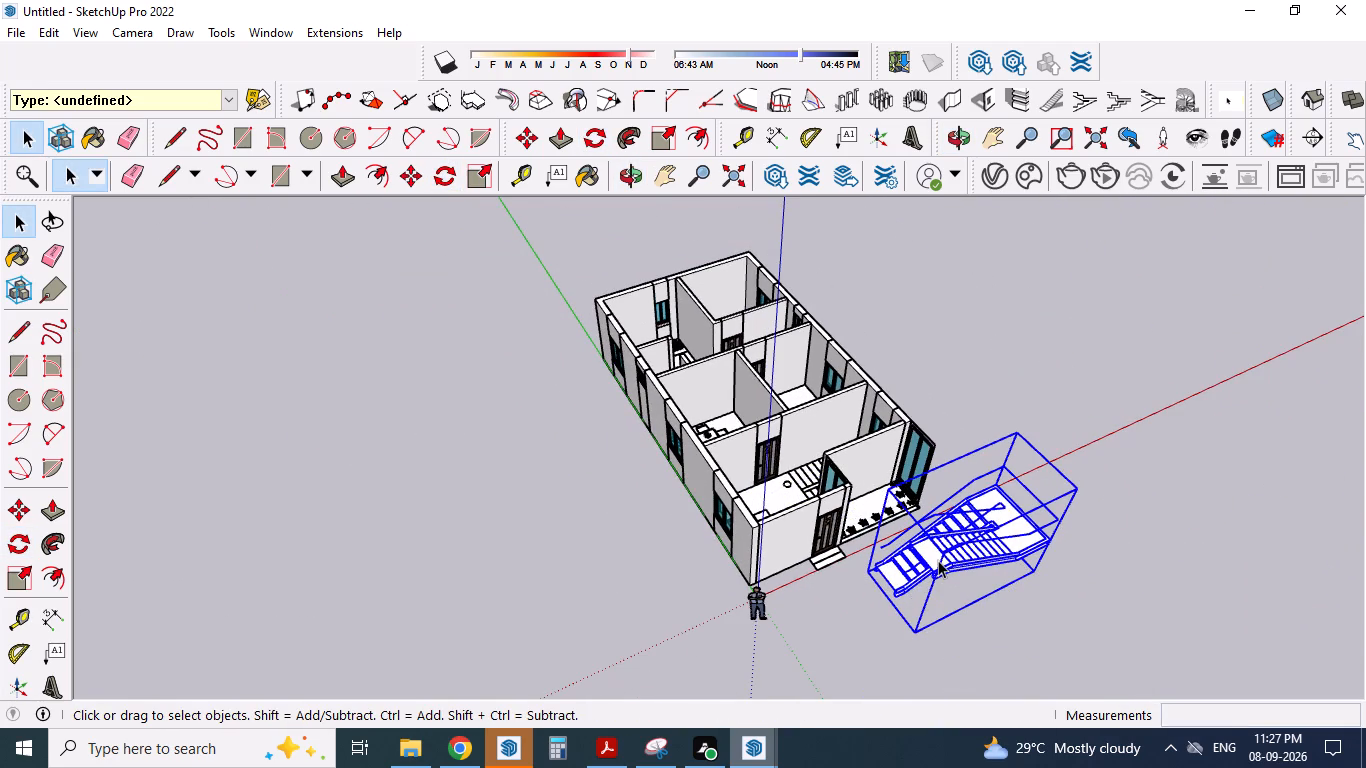
pyautogui.moveTo(938, 560); pyautogui.dragTo(1154, 574, button='middle')
pyautogui.moveTo(881, 560); pyautogui.dragTo(997, 598, button='middle')
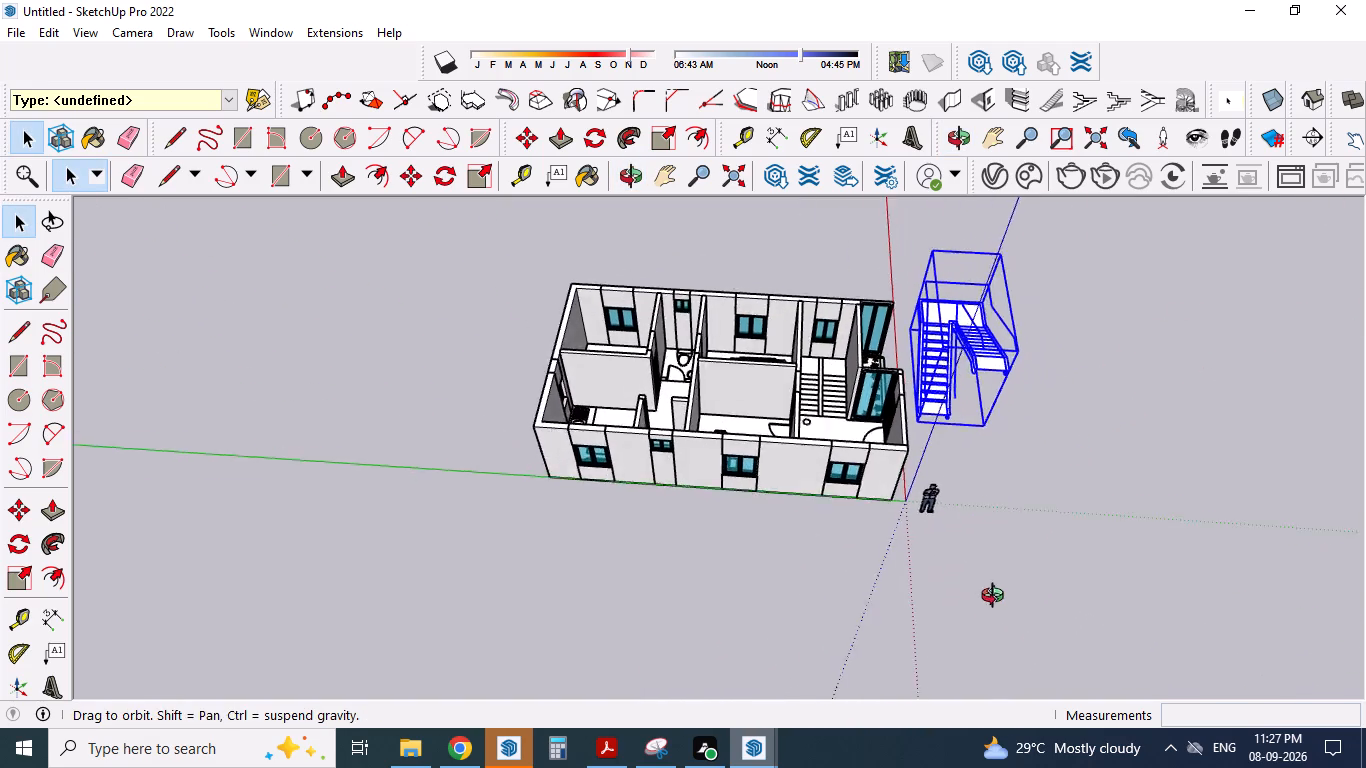
pyautogui.moveTo(997, 598); pyautogui.dragTo(1027, 612, button='middle')
pyautogui.click(969, 343)
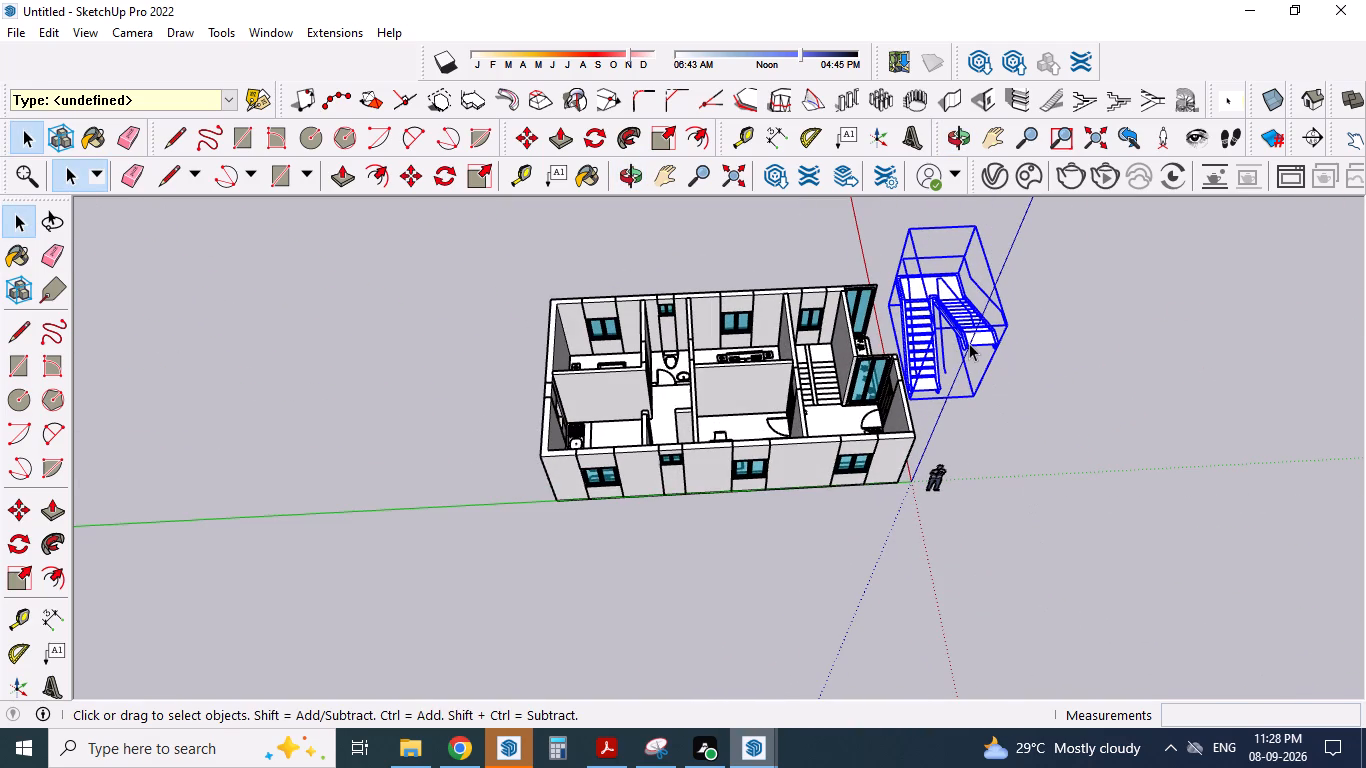
pyautogui.press('m')
pyautogui.press('Return')
pyautogui.scroll(2, 969, 343)
pyautogui.moveTo(871, 400); pyautogui.dragTo(871, 452, button='middle')
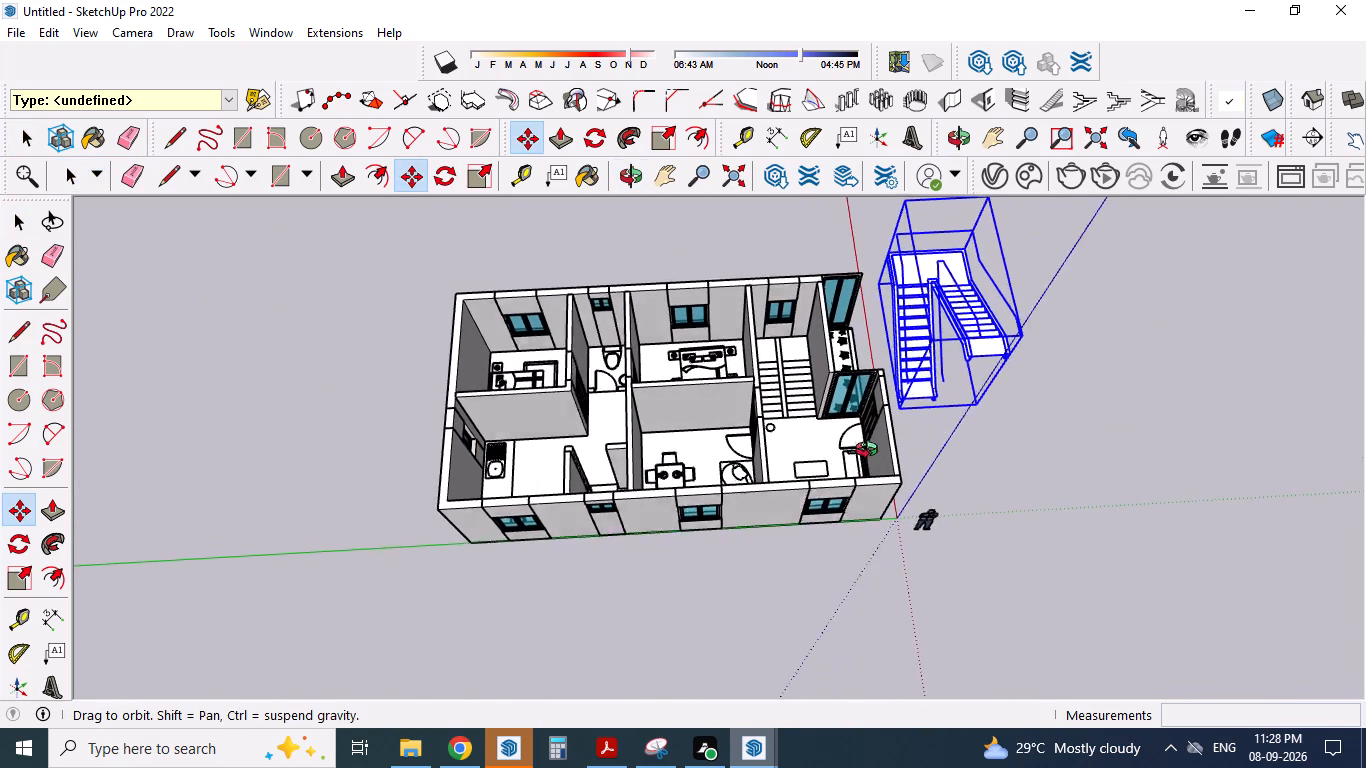
pyautogui.moveTo(871, 452); pyautogui.dragTo(871, 467, button='middle')
pyautogui.scroll(2, 795, 369)
pyautogui.moveTo(797, 390); pyautogui.dragTo(806, 450, button='middle')
pyautogui.scroll(1, 802, 427)
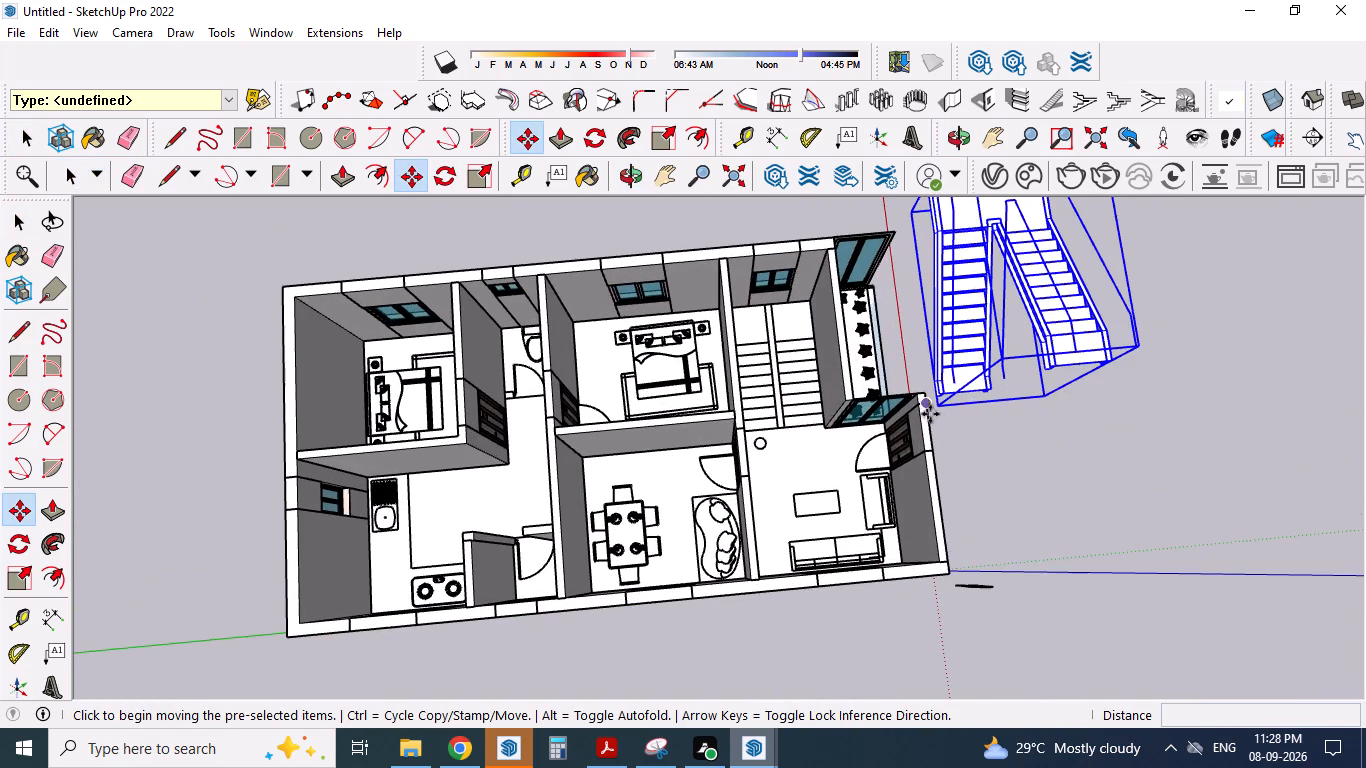
pyautogui.moveTo(942, 408); pyautogui.dragTo(752, 434)
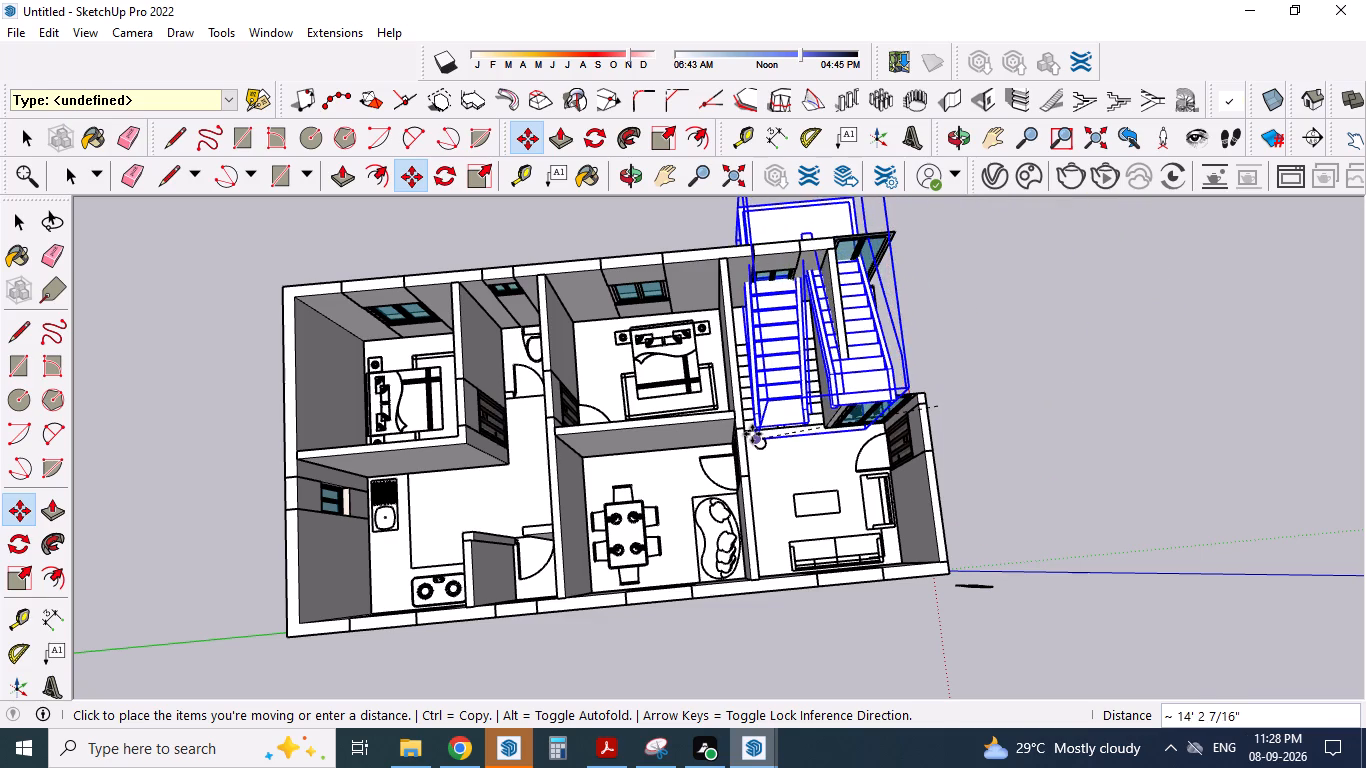
pyautogui.moveTo(752, 434); pyautogui.dragTo(749, 424)
pyautogui.click(749, 424)
# Move the staircase again so its bottom corner meets the floor-level starting corner of the stair plan beside the inner wall.
pyautogui.moveTo(771, 440); pyautogui.dragTo(690, 350, button='middle')
pyautogui.scroll(6, 777, 389)
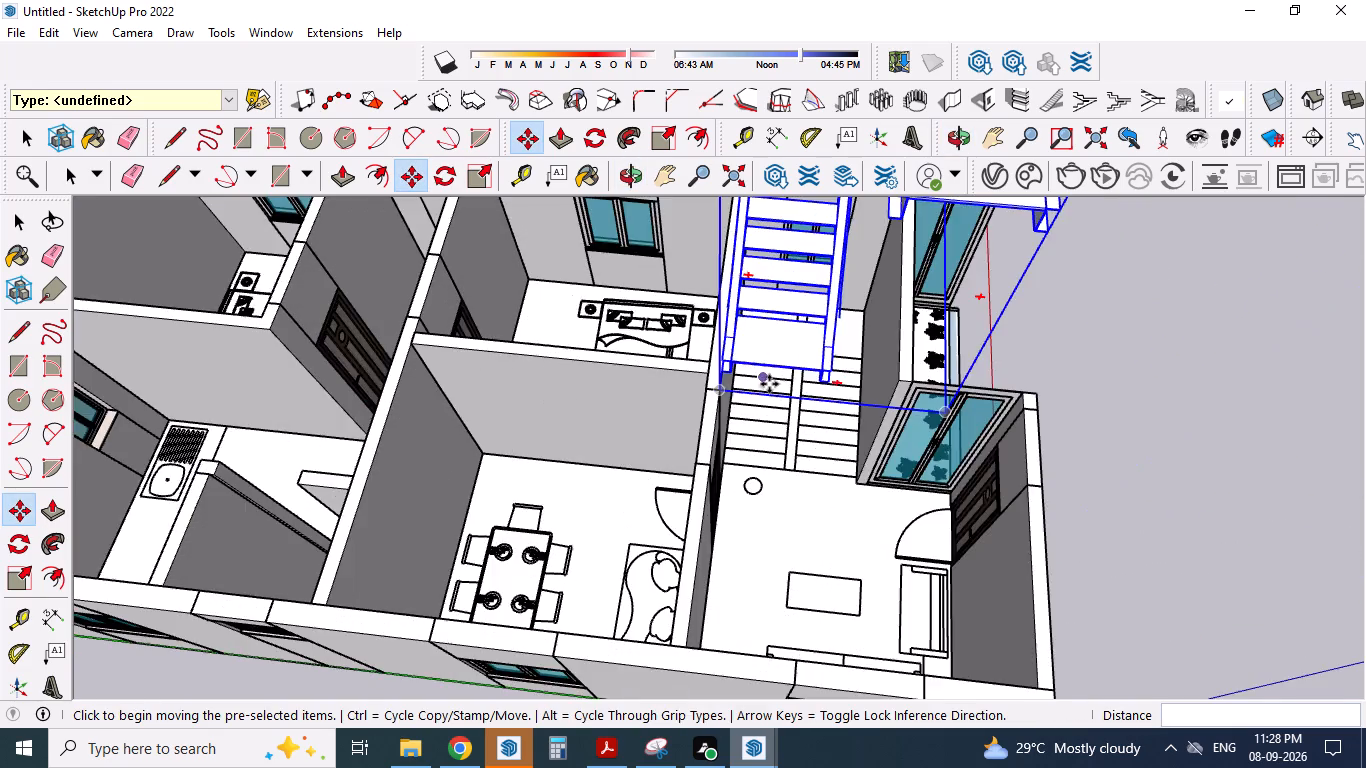
pyautogui.scroll(2, 769, 384)
pyautogui.moveTo(676, 403); pyautogui.dragTo(709, 505)
pyautogui.click(709, 505)
# Scale the staircase's width down from the planted-strip side so both flights fit between the stairwell walls.
pyautogui.scroll(-1, 797, 551)
pyautogui.moveTo(791, 554); pyautogui.dragTo(662, 569, button='middle')
pyautogui.scroll(-2, 662, 569)
pyautogui.click(776, 446)
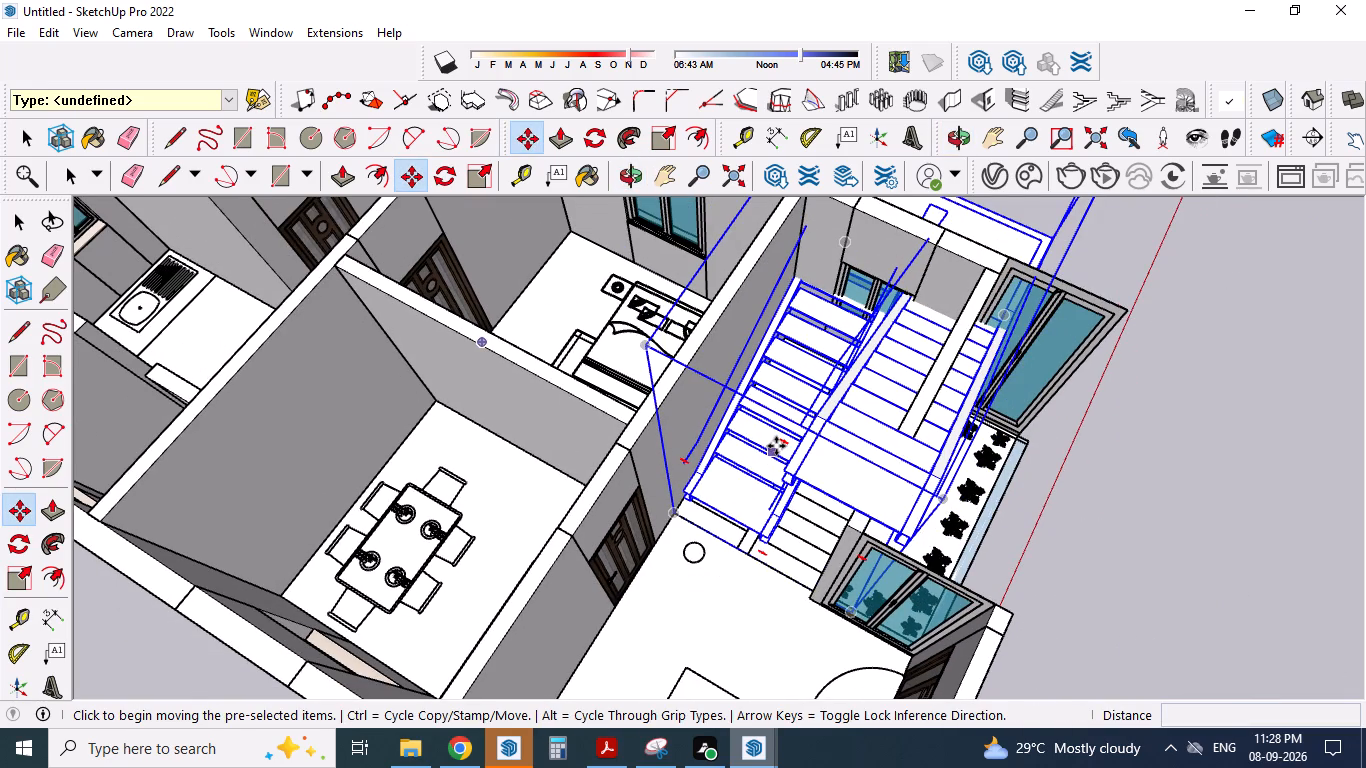
pyautogui.press('space')
pyautogui.click(776, 446)
pyautogui.press('s')
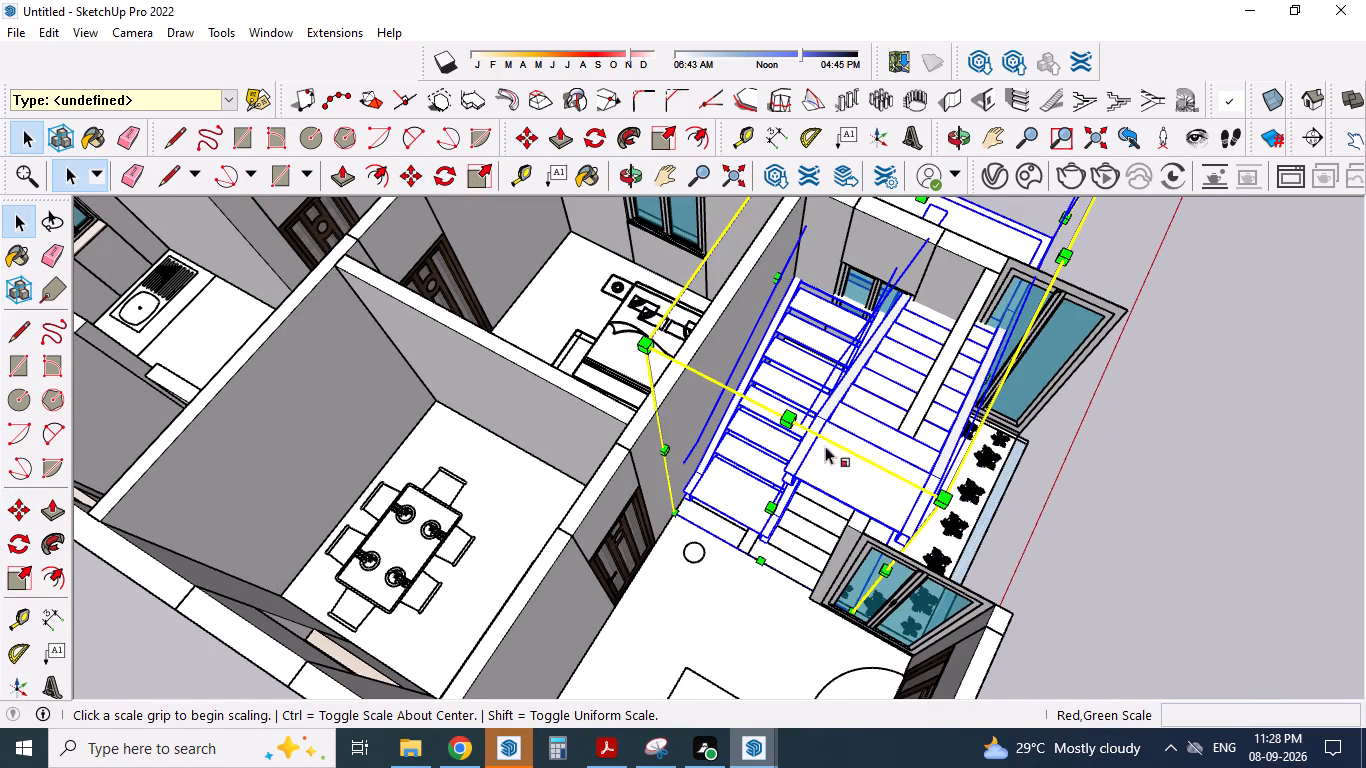
pyautogui.moveTo(800, 414); pyautogui.dragTo(653, 393, button='middle')
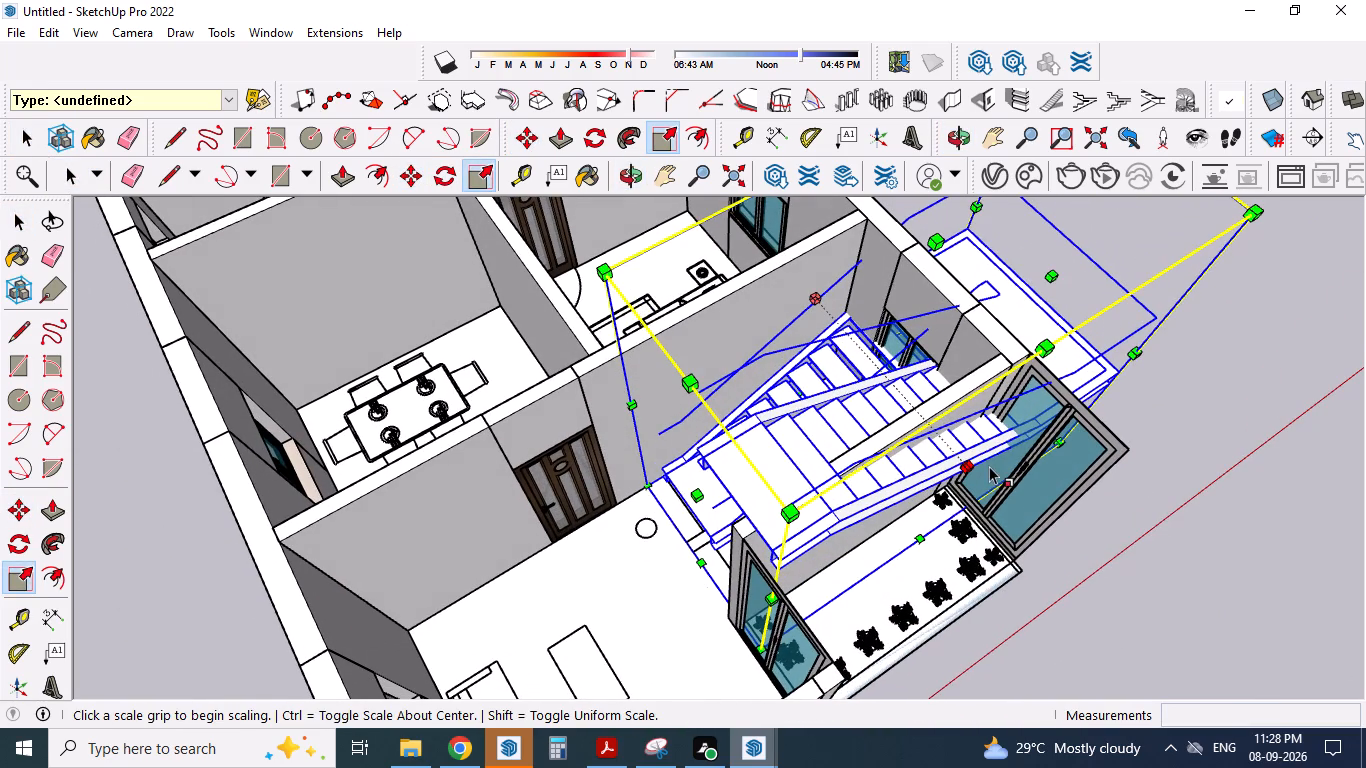
pyautogui.moveTo(968, 465); pyautogui.dragTo(741, 520)
pyautogui.click(741, 520)
# Scale the staircase's length down along the green axis so its landing ends inside the outer wall with the window.
pyautogui.moveTo(792, 491); pyautogui.dragTo(696, 520, button='middle')
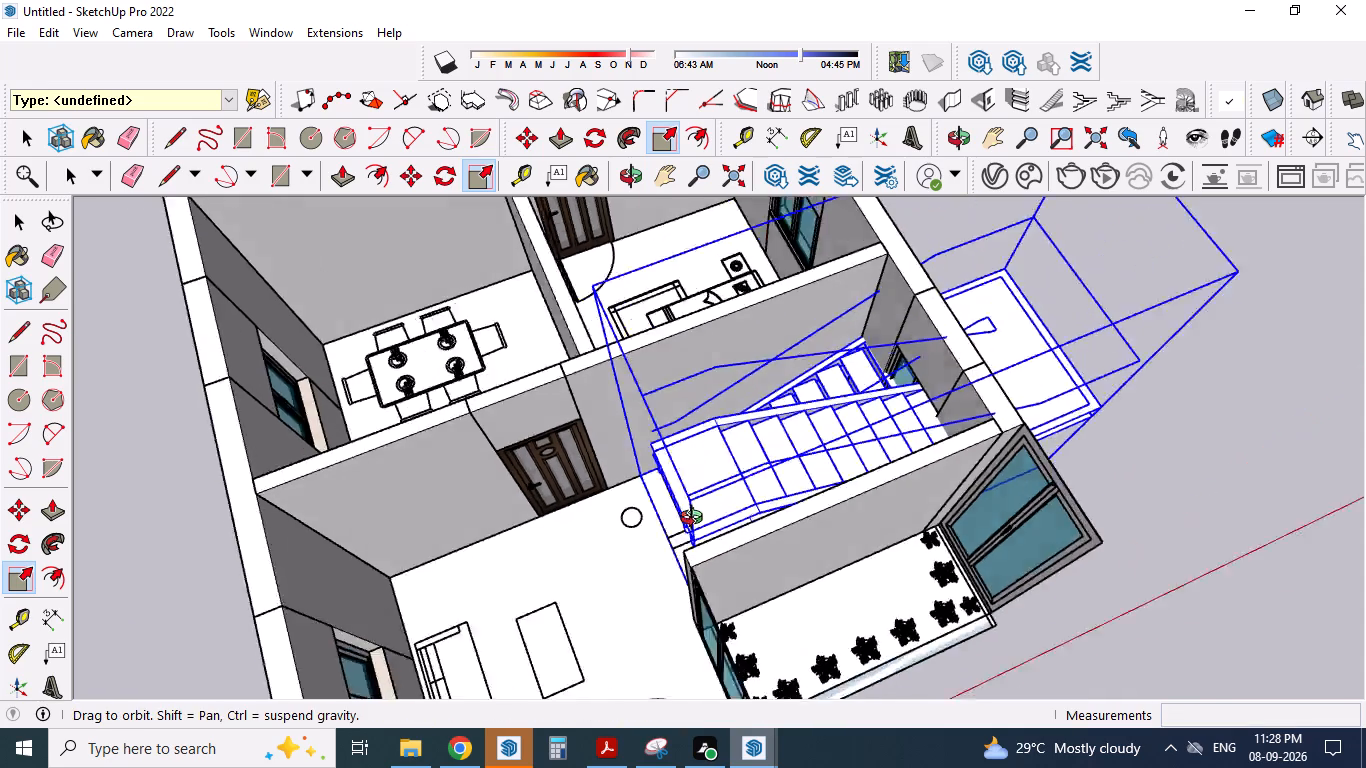
pyautogui.moveTo(696, 520); pyautogui.dragTo(626, 525, button='middle')
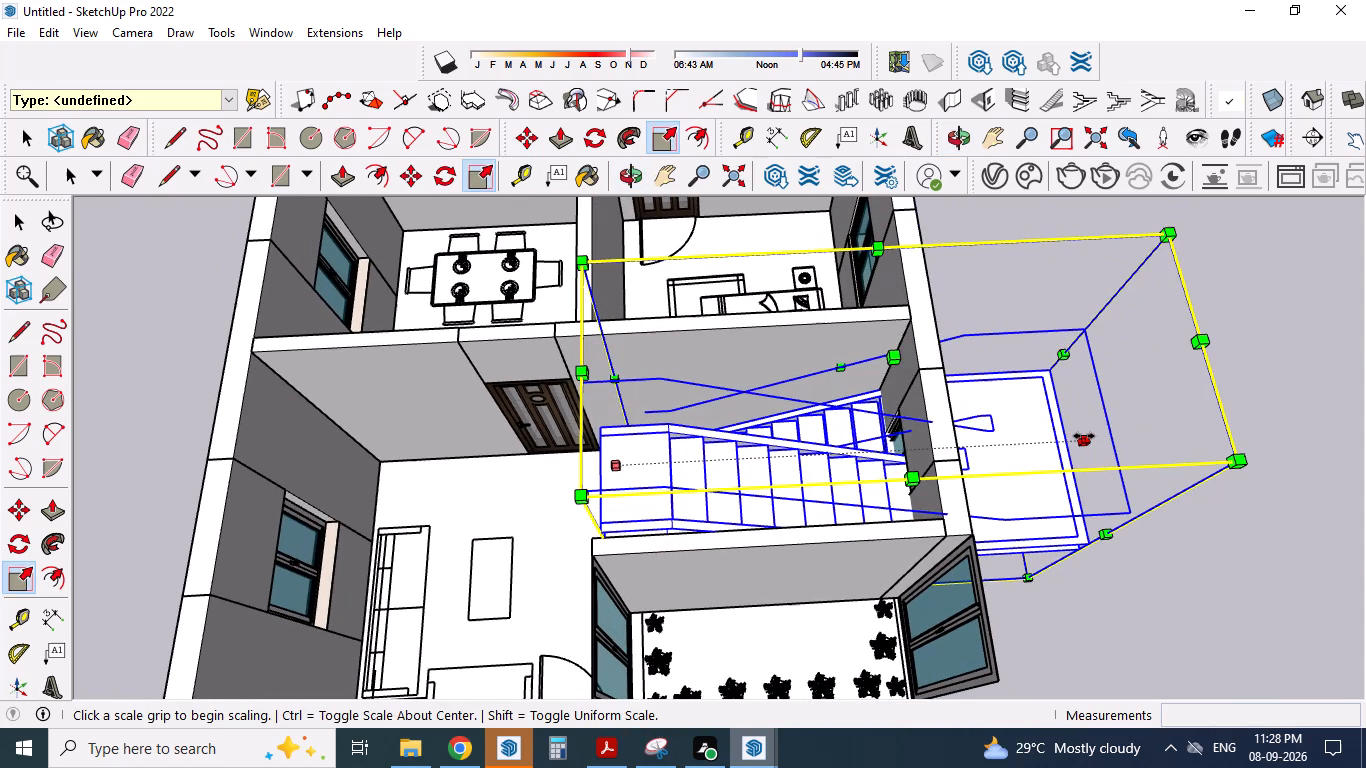
pyautogui.moveTo(1083, 439); pyautogui.dragTo(1048, 450)
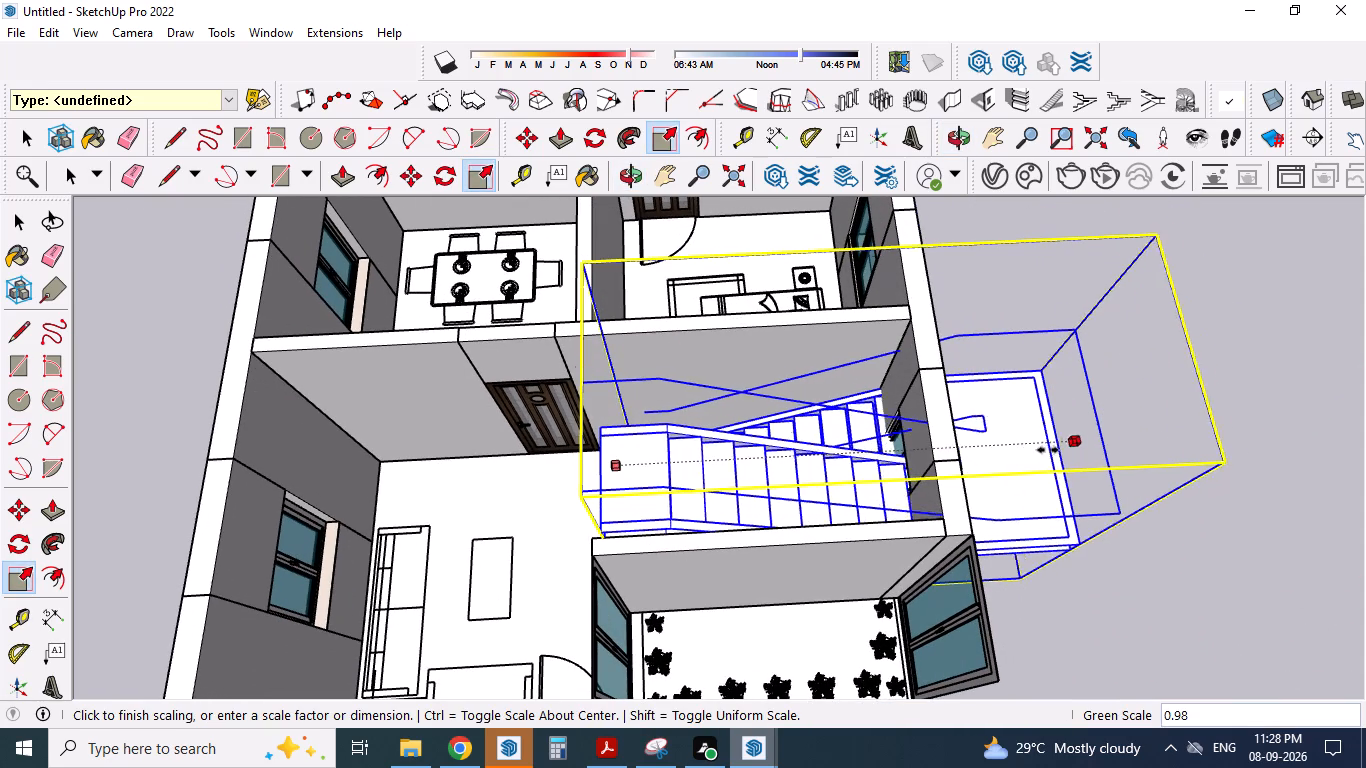
pyautogui.moveTo(1048, 450); pyautogui.dragTo(954, 443)
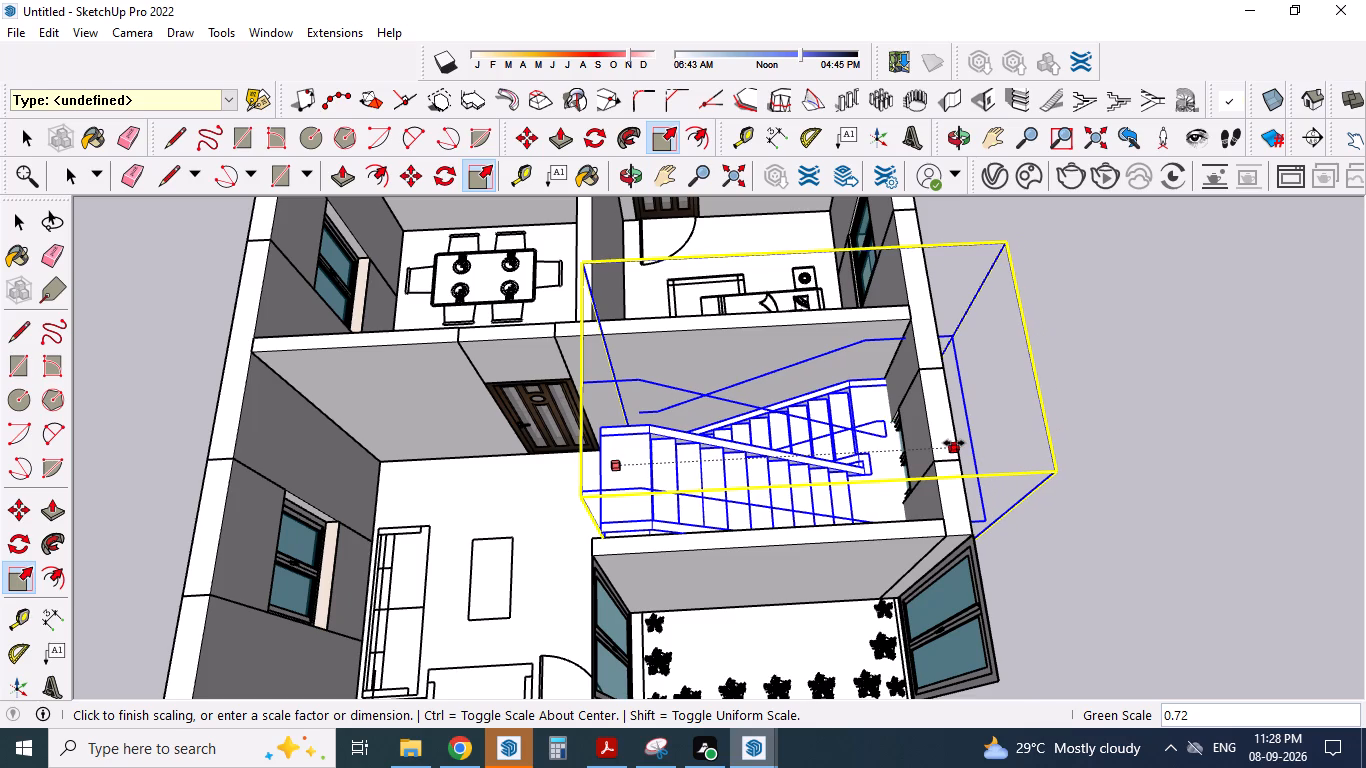
pyautogui.moveTo(954, 443); pyautogui.dragTo(951, 444)
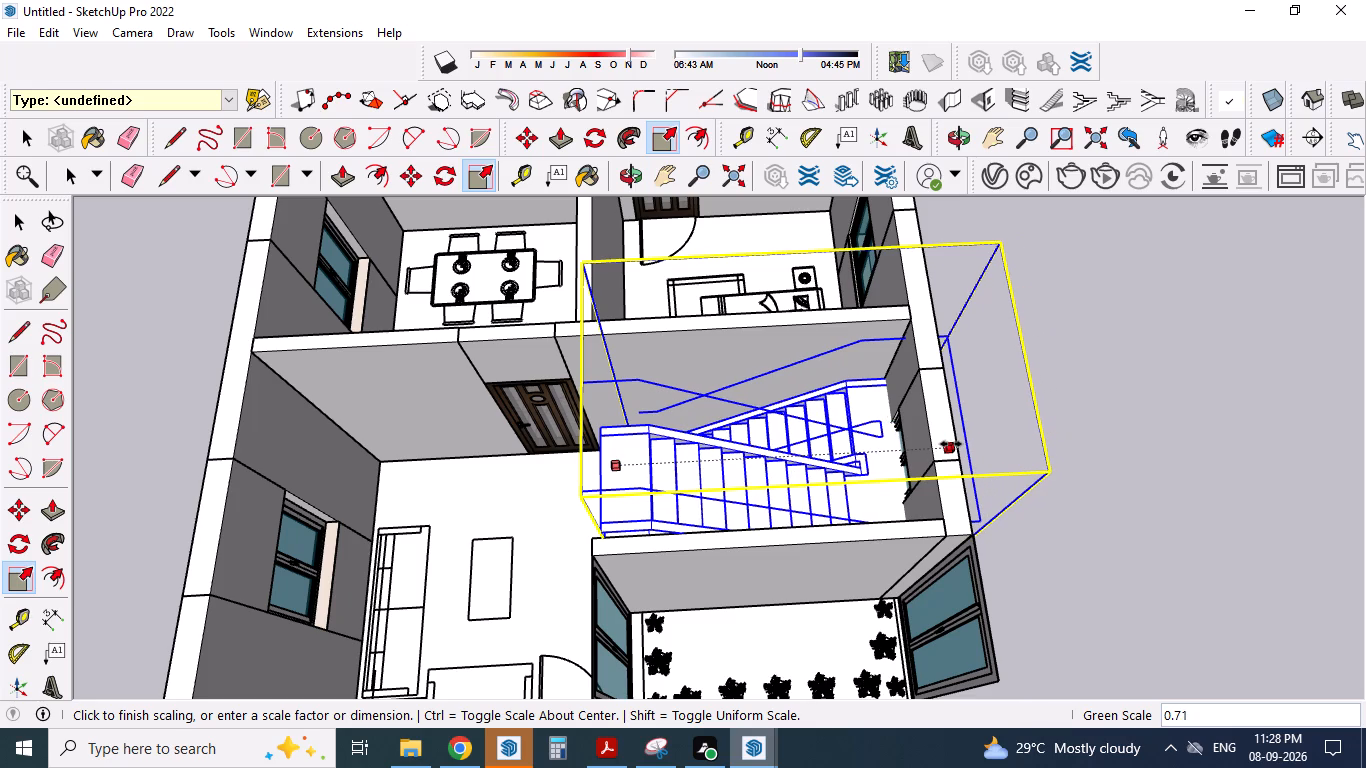
pyautogui.moveTo(951, 444); pyautogui.dragTo(932, 454)
pyautogui.click(932, 454)
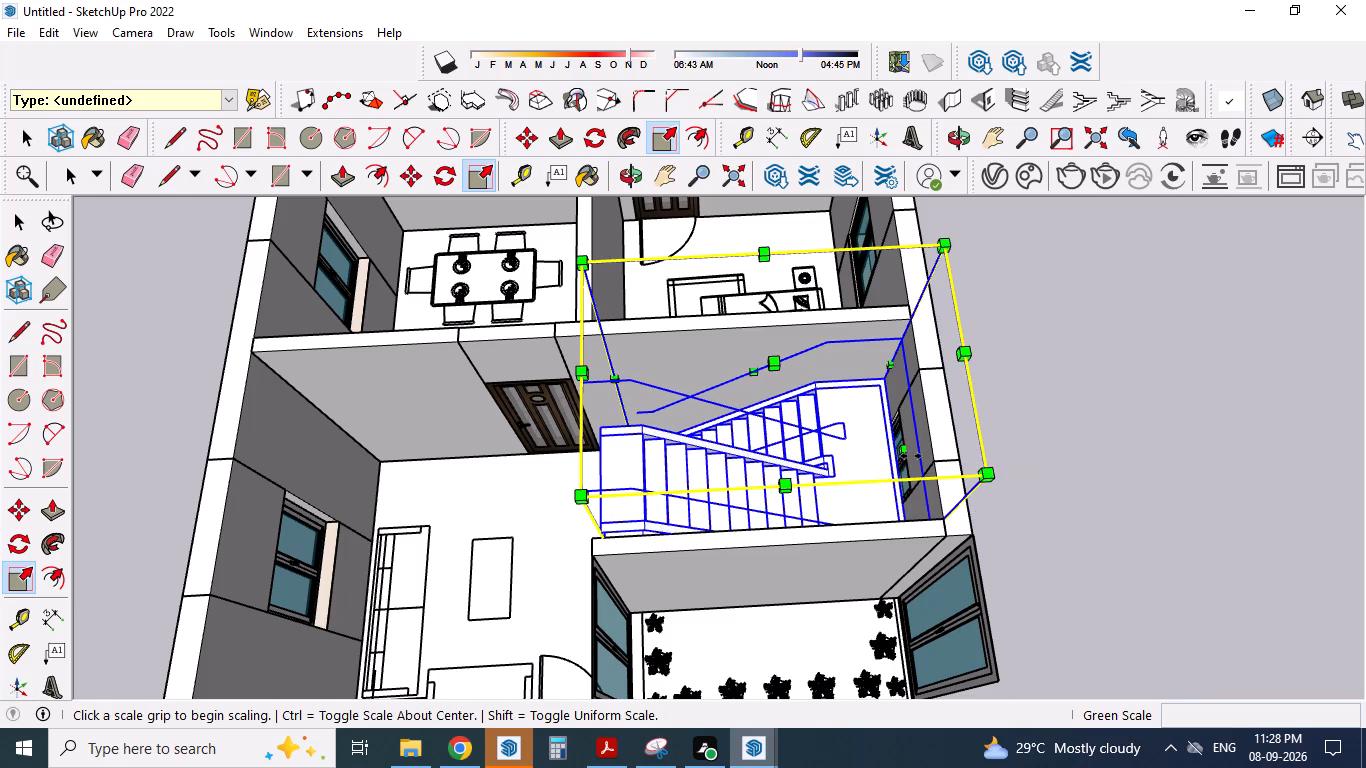
# Scale the staircase's front end along the green axis by about 1.03 to meet the planted-strip wall's end.
pyautogui.moveTo(622, 559); pyautogui.dragTo(963, 470, button='middle')
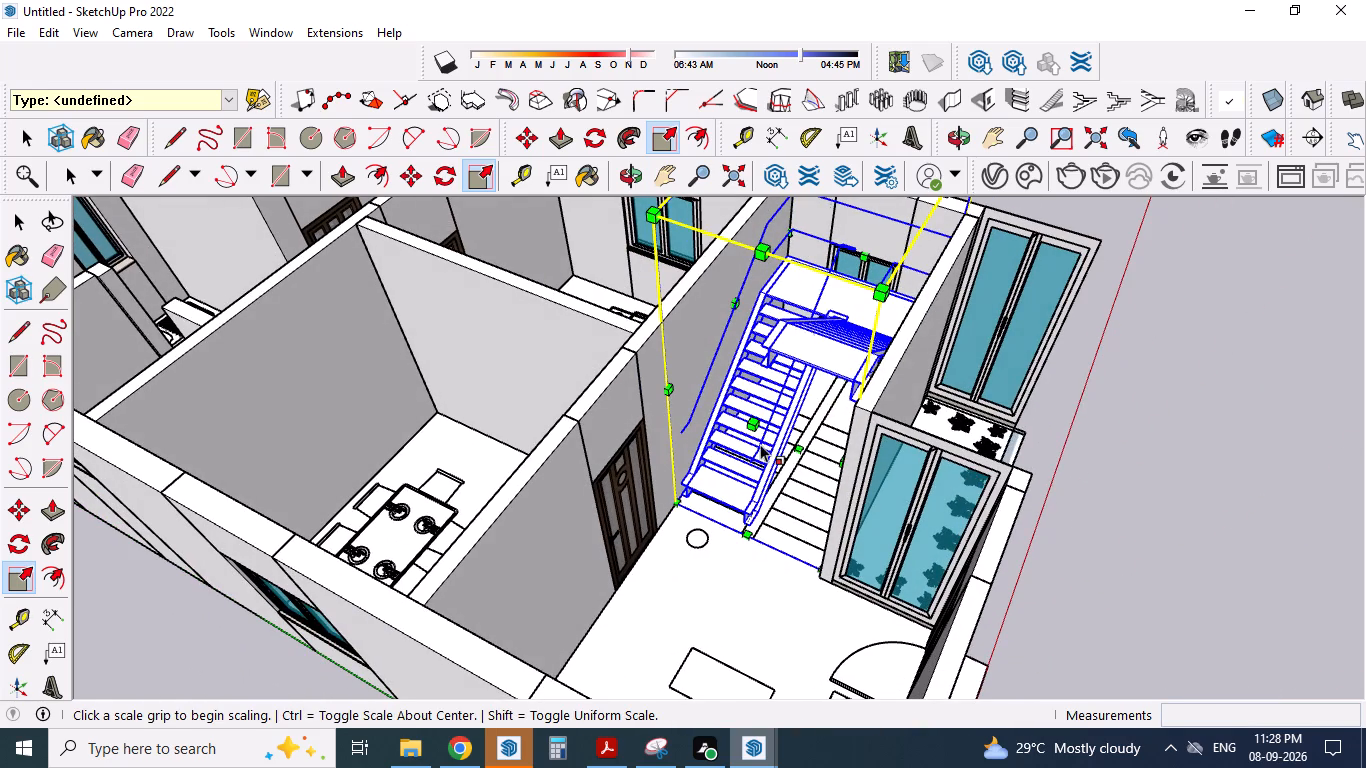
pyautogui.moveTo(750, 424); pyautogui.dragTo(855, 412)
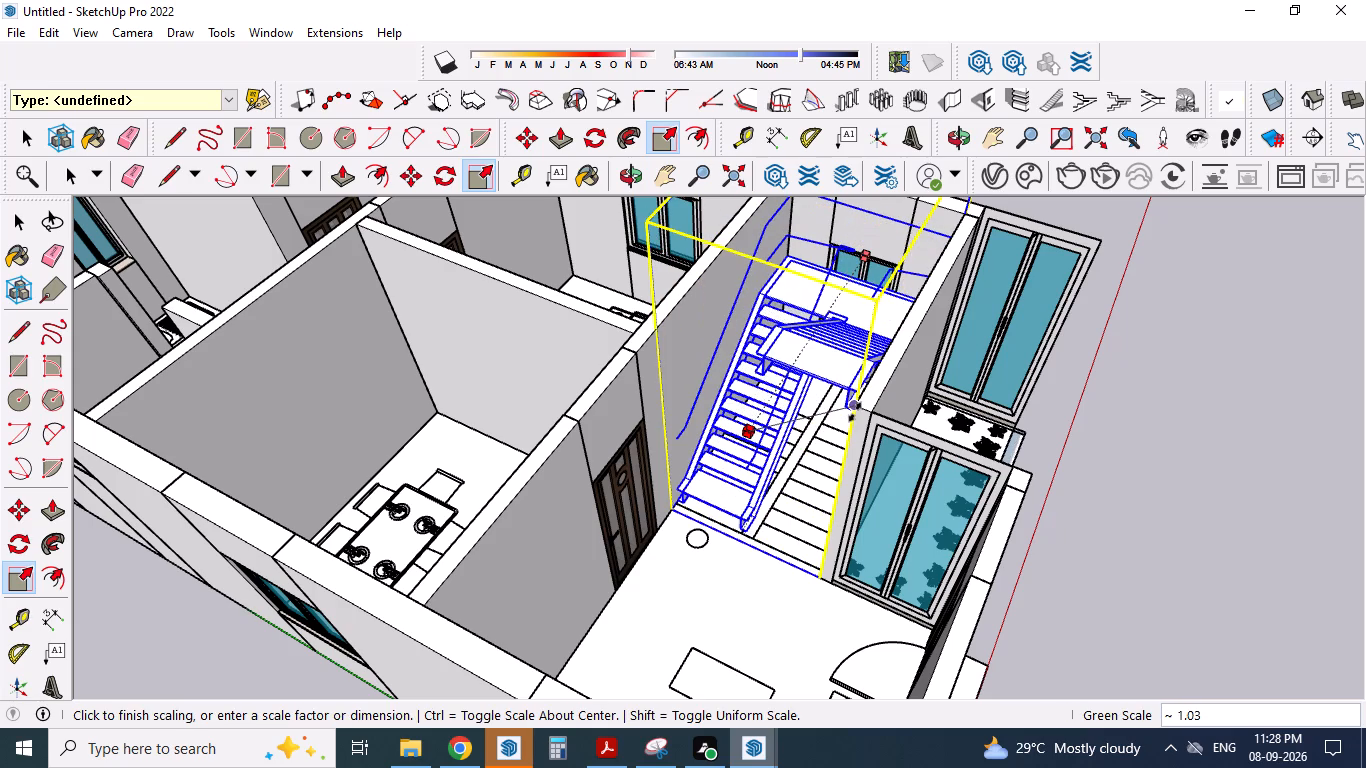
pyautogui.moveTo(855, 412); pyautogui.dragTo(857, 412)
pyautogui.click(857, 412)
pyautogui.scroll(-2, 757, 483)
pyautogui.moveTo(770, 555); pyautogui.dragTo(625, 523, button='middle')
pyautogui.press('space')
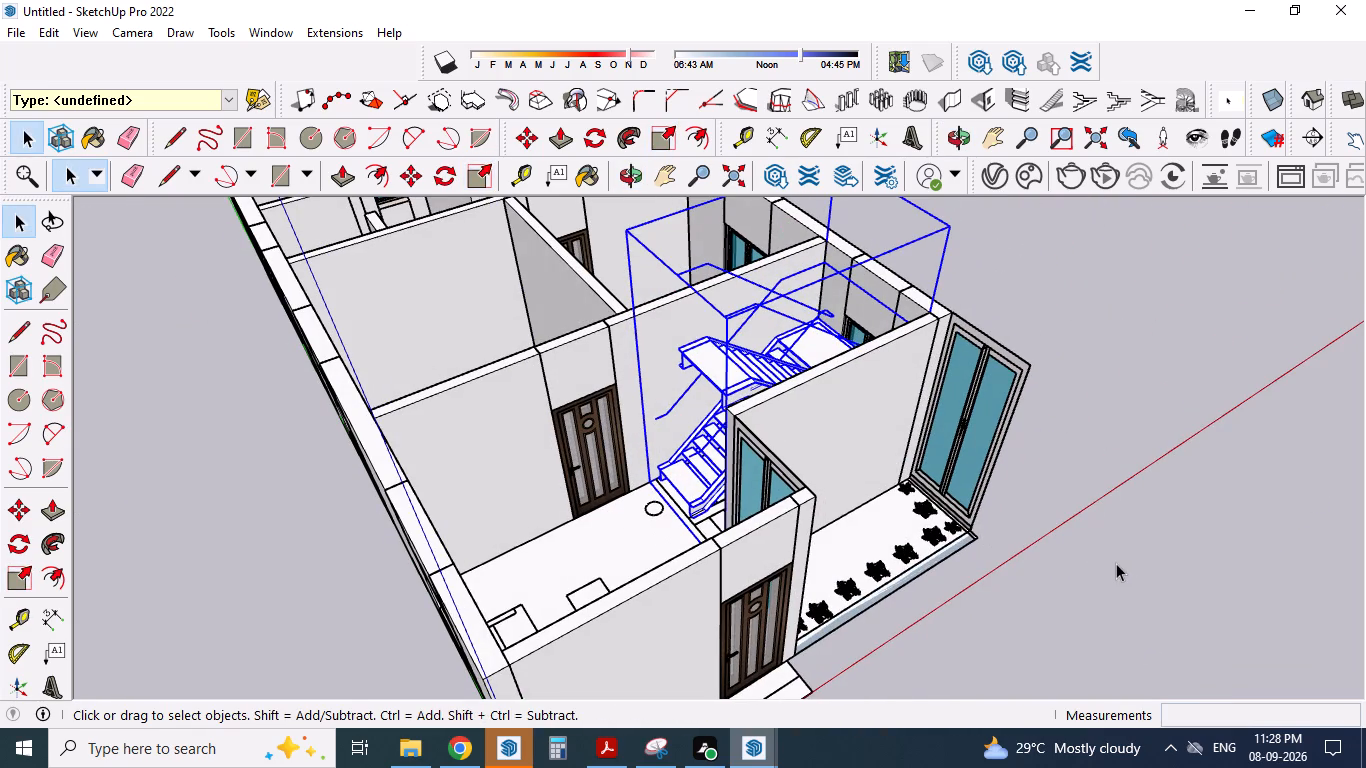
pyautogui.click(1120, 564)
# Scale the staircase's height down along the blue axis so the top of its handrails is level with the wall tops.
pyautogui.moveTo(942, 558); pyautogui.dragTo(708, 586, button='middle')
pyautogui.scroll(1, 518, 348)
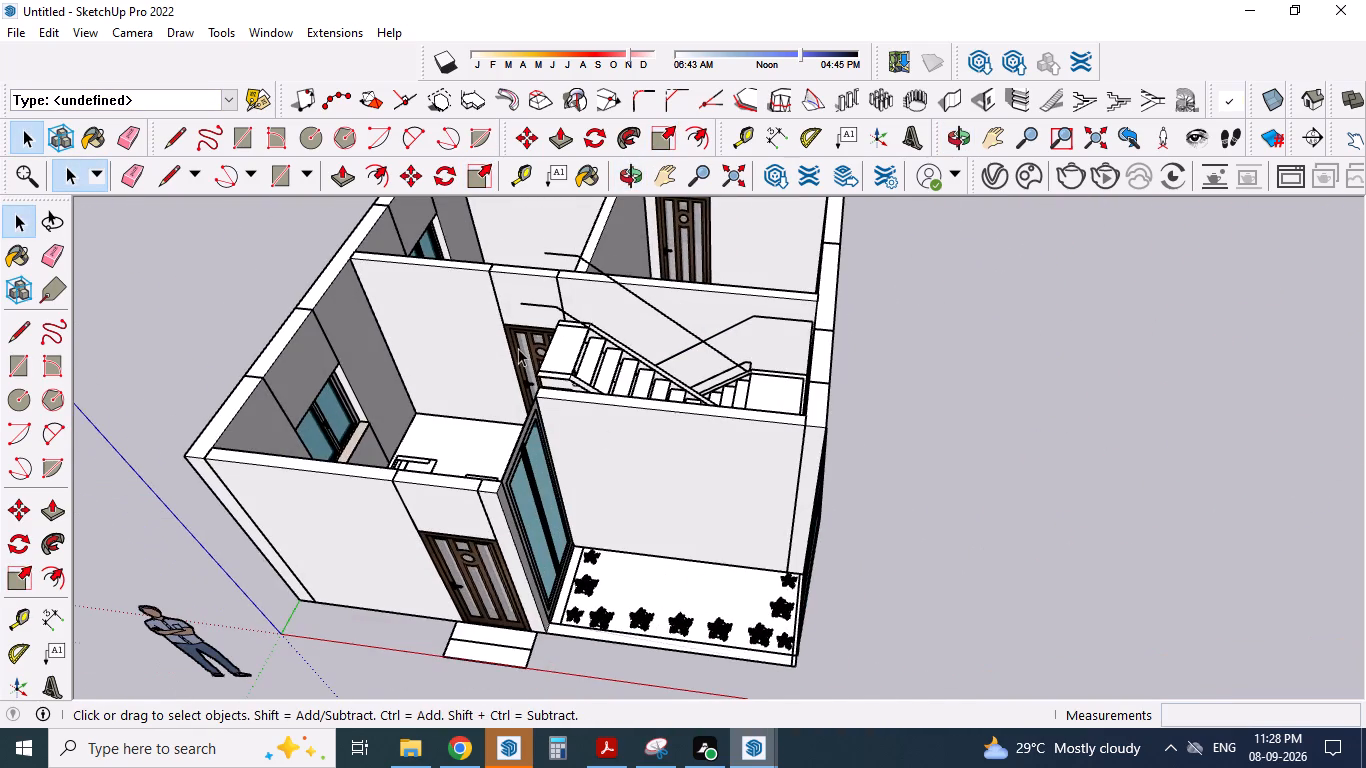
pyautogui.scroll(6, 518, 348)
pyautogui.moveTo(694, 468); pyautogui.dragTo(567, 491, button='middle')
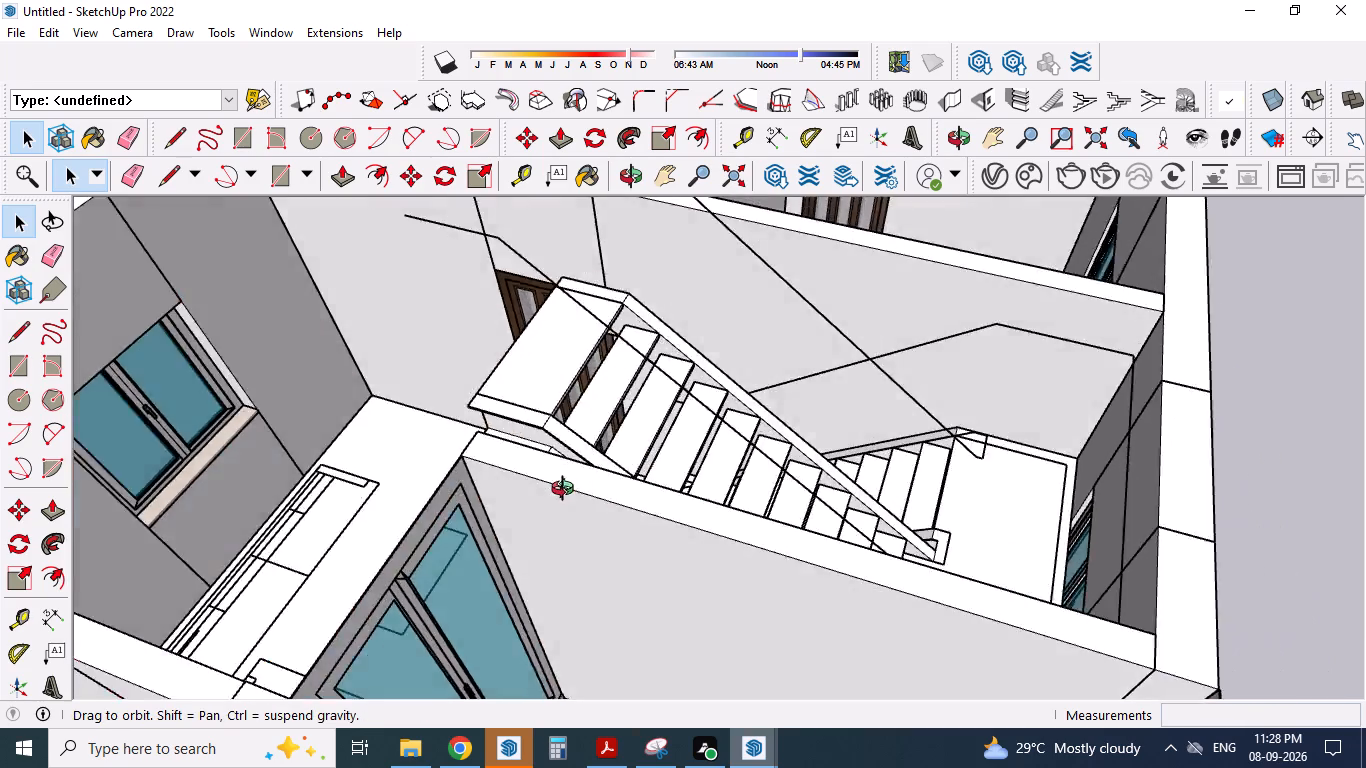
pyautogui.moveTo(567, 491); pyautogui.dragTo(510, 491, button='middle')
pyautogui.click(521, 299)
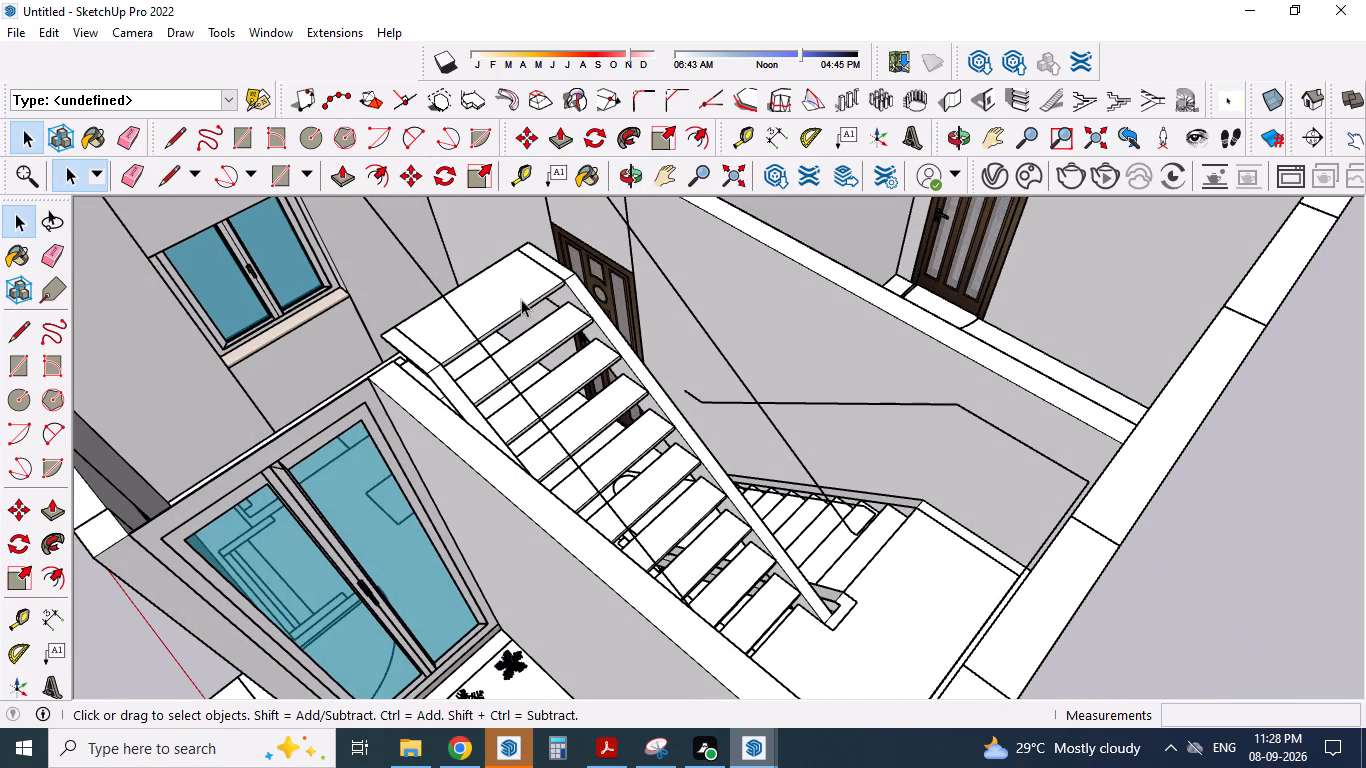
pyautogui.press('s')
pyautogui.scroll(-3, 652, 518)
pyautogui.moveTo(582, 569); pyautogui.dragTo(584, 569, button='middle')
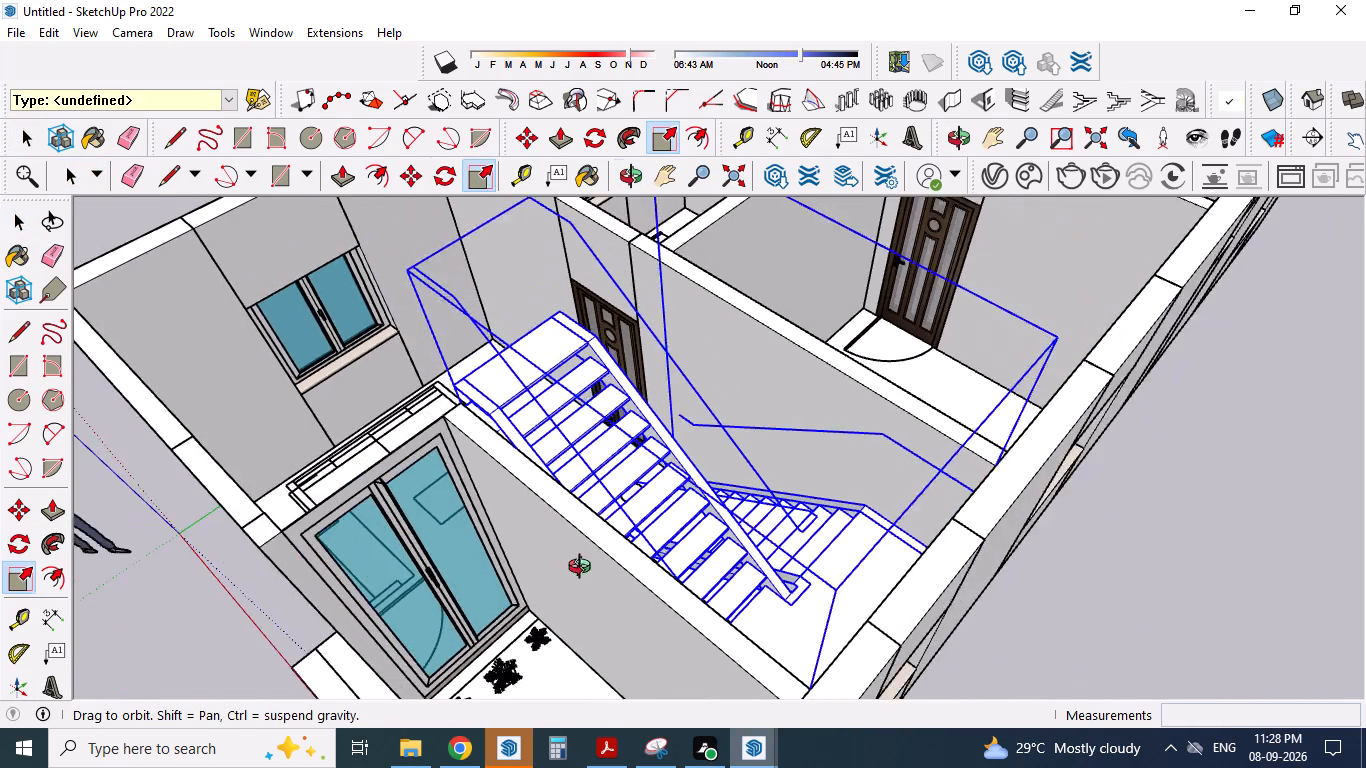
pyautogui.moveTo(584, 569); pyautogui.dragTo(738, 582, button='middle')
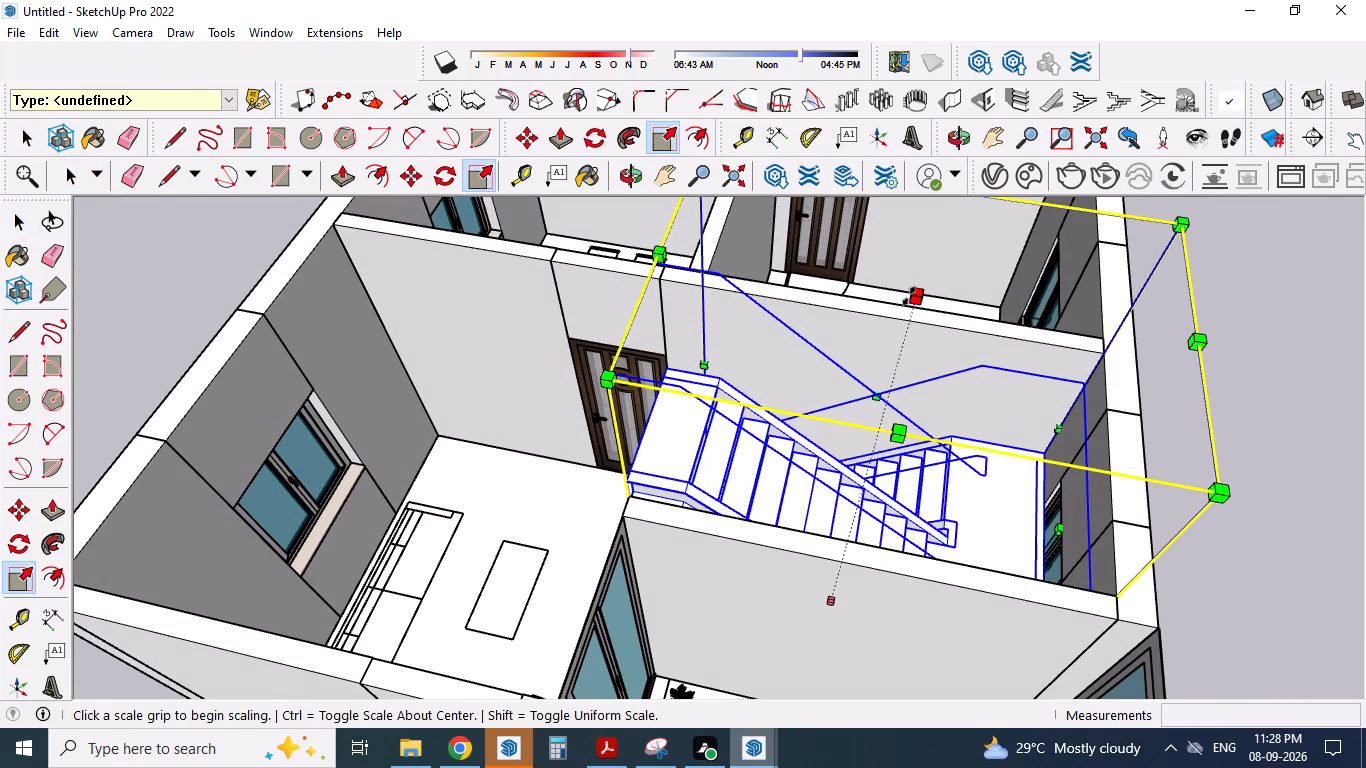
pyautogui.moveTo(909, 296); pyautogui.dragTo(665, 499)
pyautogui.click(665, 499)
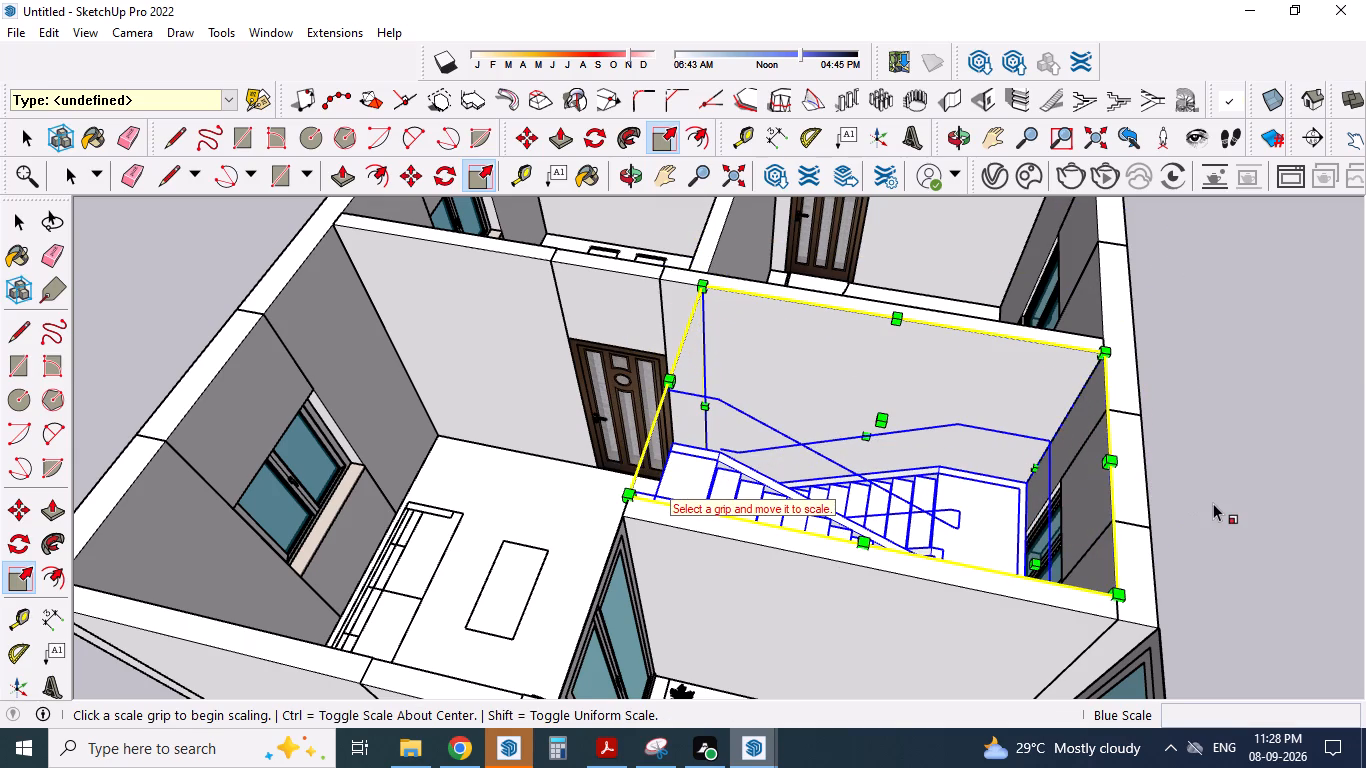
pyautogui.press('space')
pyautogui.click(1220, 505)
pyautogui.moveTo(733, 580); pyautogui.dragTo(1017, 508, button='middle')
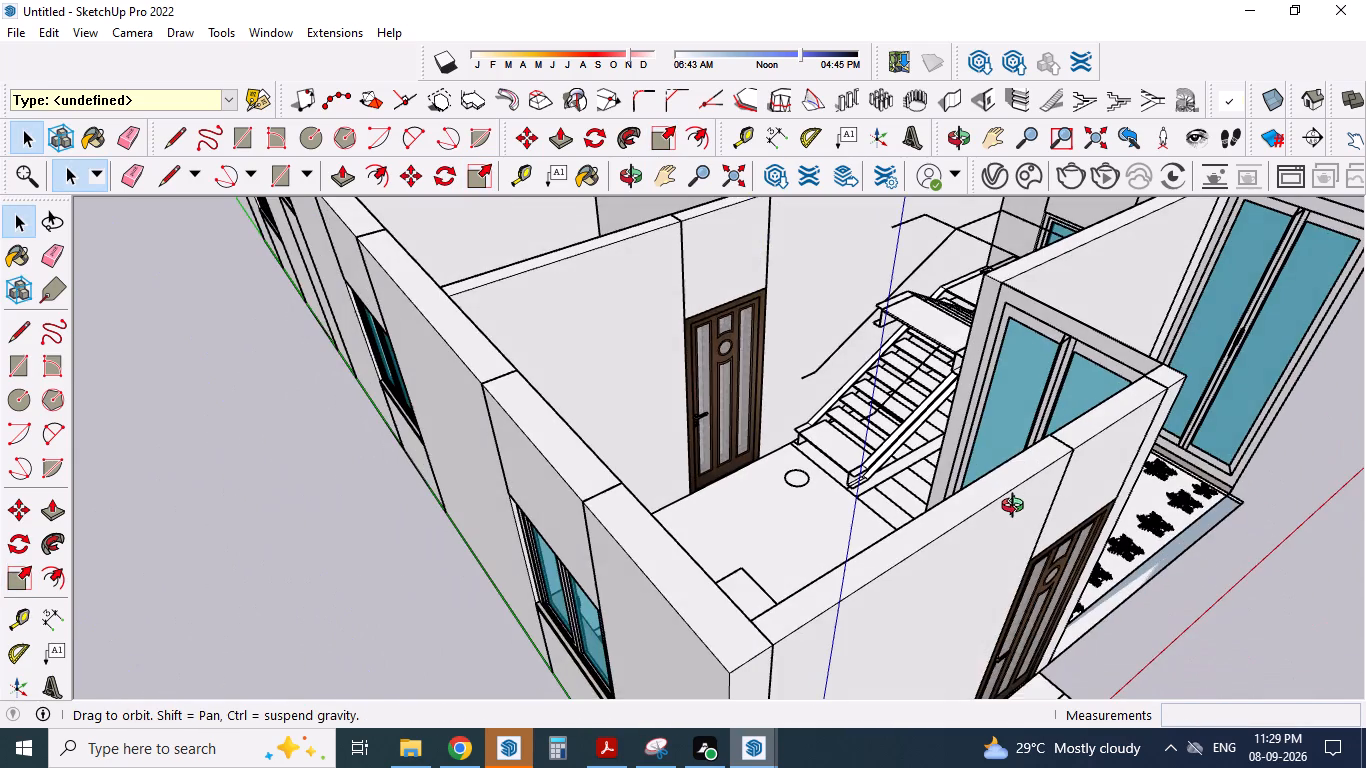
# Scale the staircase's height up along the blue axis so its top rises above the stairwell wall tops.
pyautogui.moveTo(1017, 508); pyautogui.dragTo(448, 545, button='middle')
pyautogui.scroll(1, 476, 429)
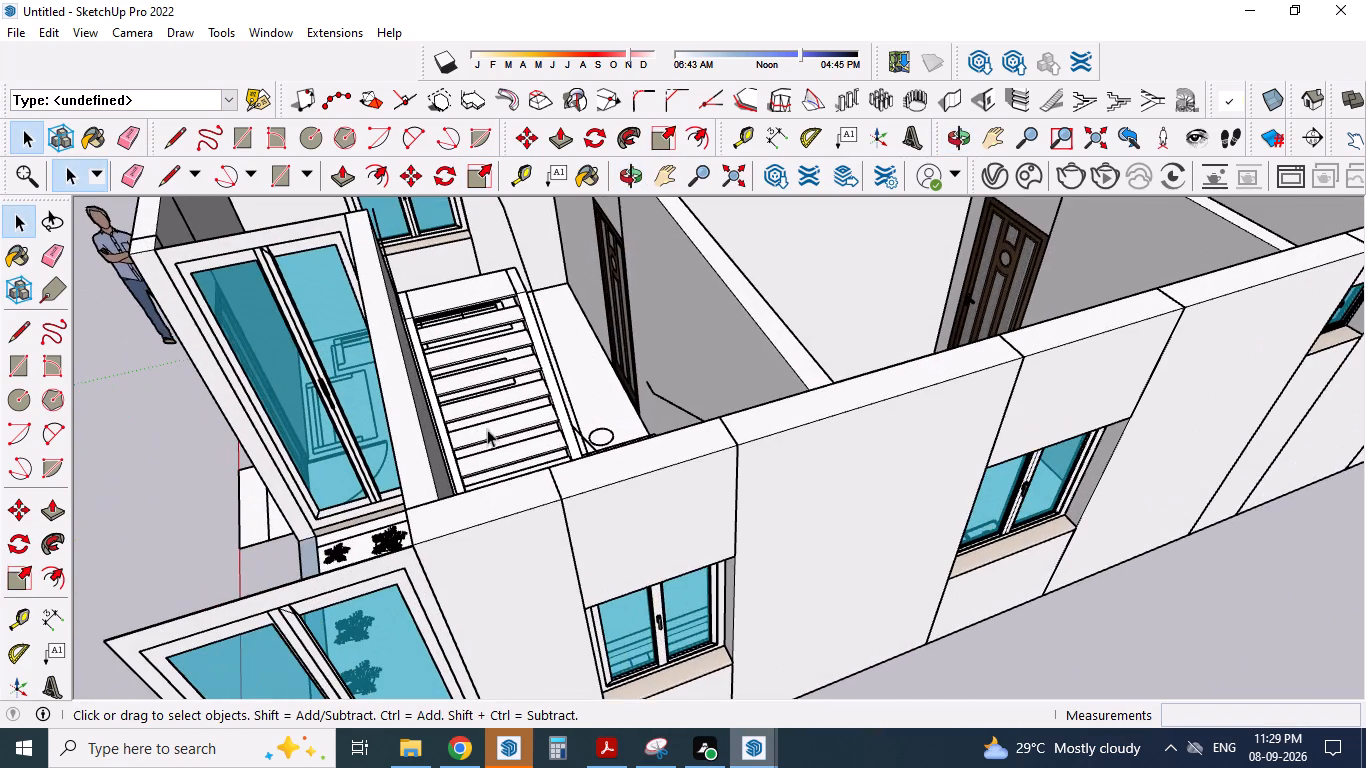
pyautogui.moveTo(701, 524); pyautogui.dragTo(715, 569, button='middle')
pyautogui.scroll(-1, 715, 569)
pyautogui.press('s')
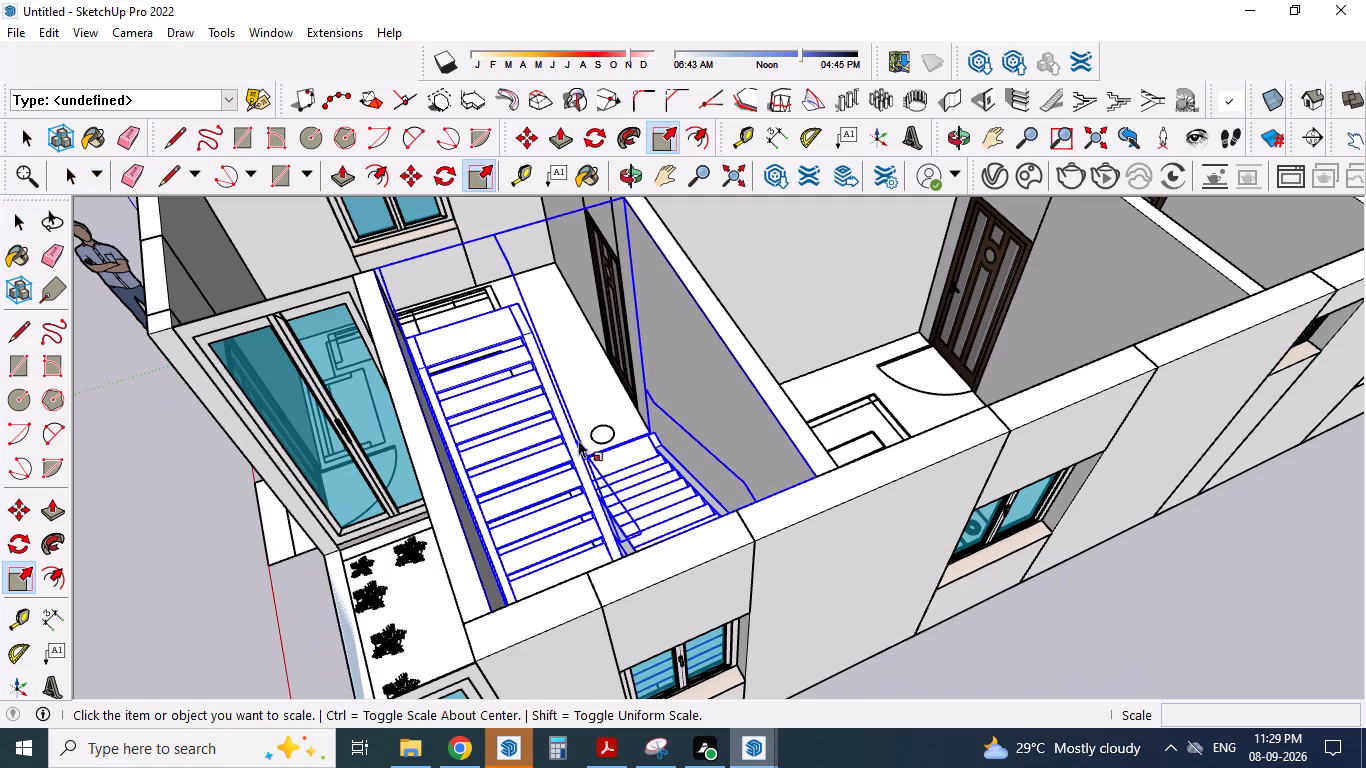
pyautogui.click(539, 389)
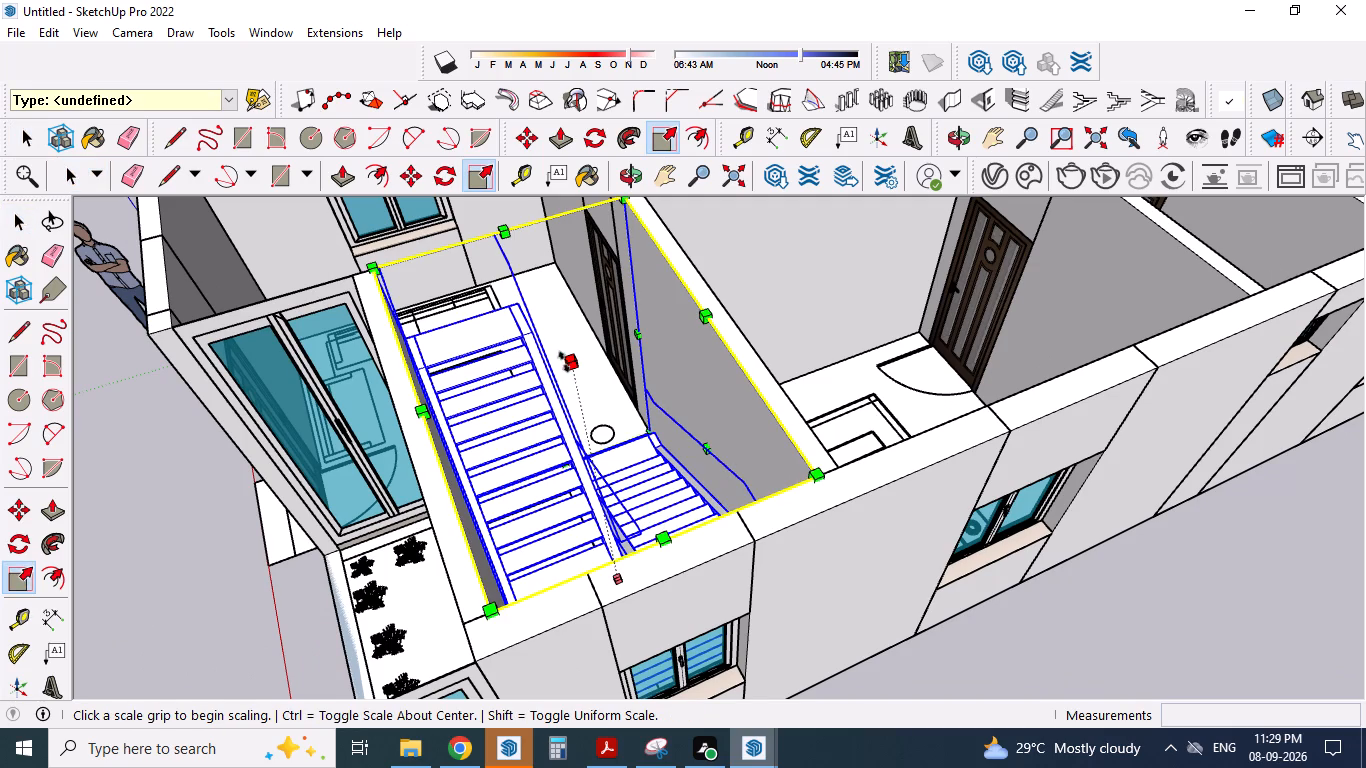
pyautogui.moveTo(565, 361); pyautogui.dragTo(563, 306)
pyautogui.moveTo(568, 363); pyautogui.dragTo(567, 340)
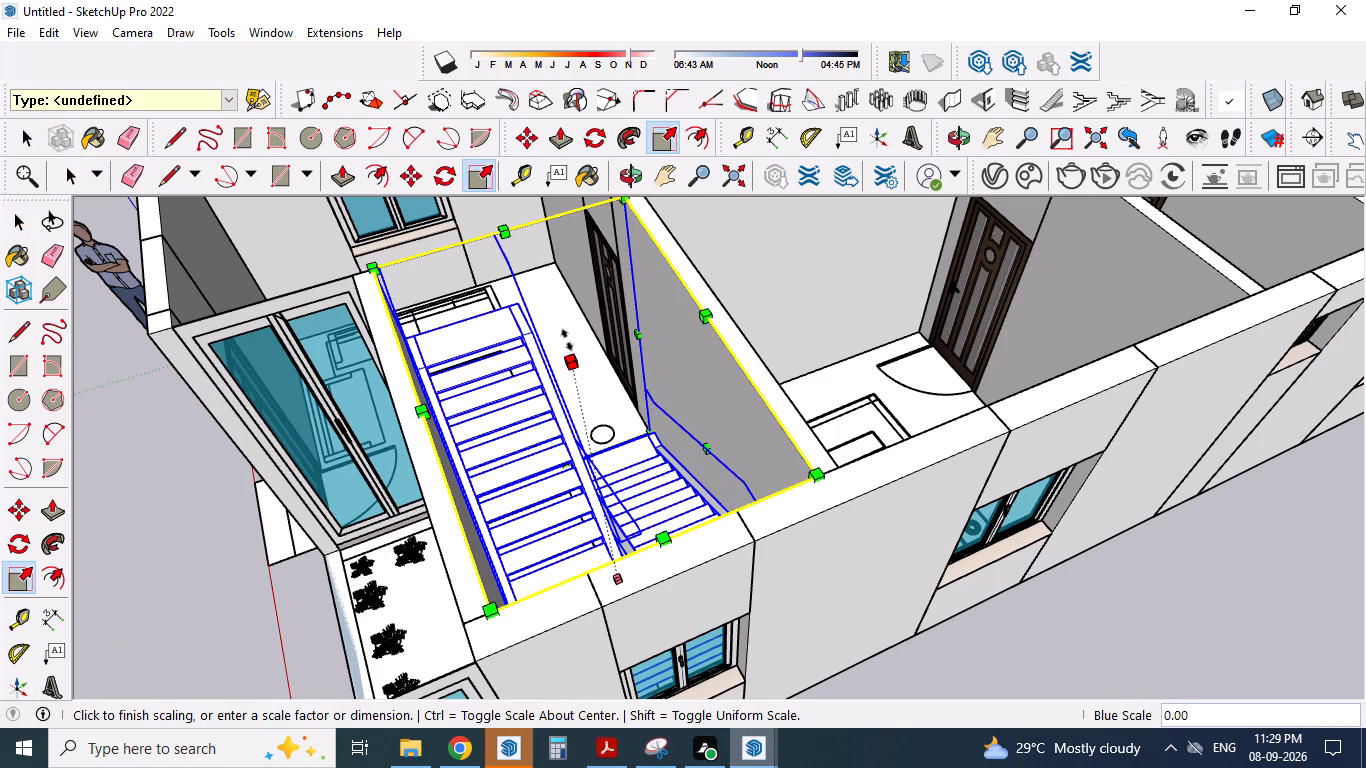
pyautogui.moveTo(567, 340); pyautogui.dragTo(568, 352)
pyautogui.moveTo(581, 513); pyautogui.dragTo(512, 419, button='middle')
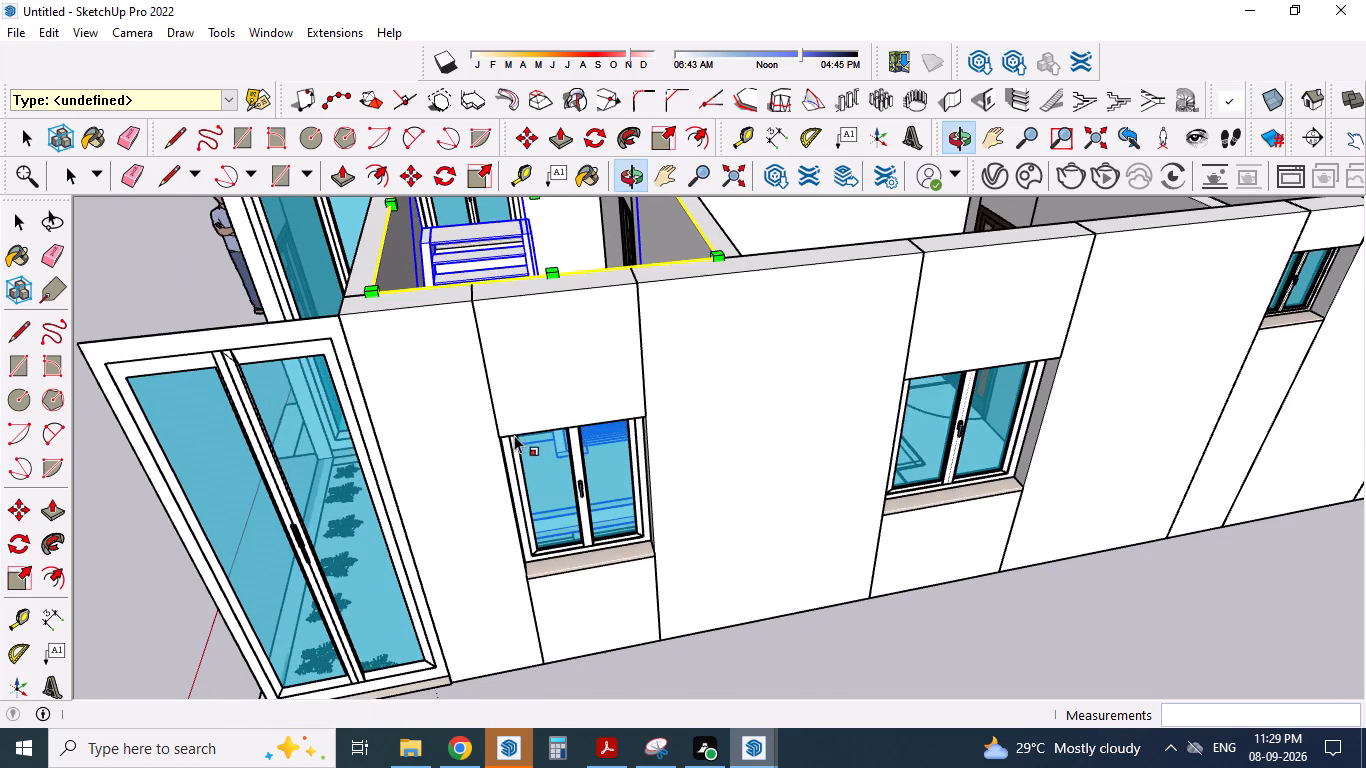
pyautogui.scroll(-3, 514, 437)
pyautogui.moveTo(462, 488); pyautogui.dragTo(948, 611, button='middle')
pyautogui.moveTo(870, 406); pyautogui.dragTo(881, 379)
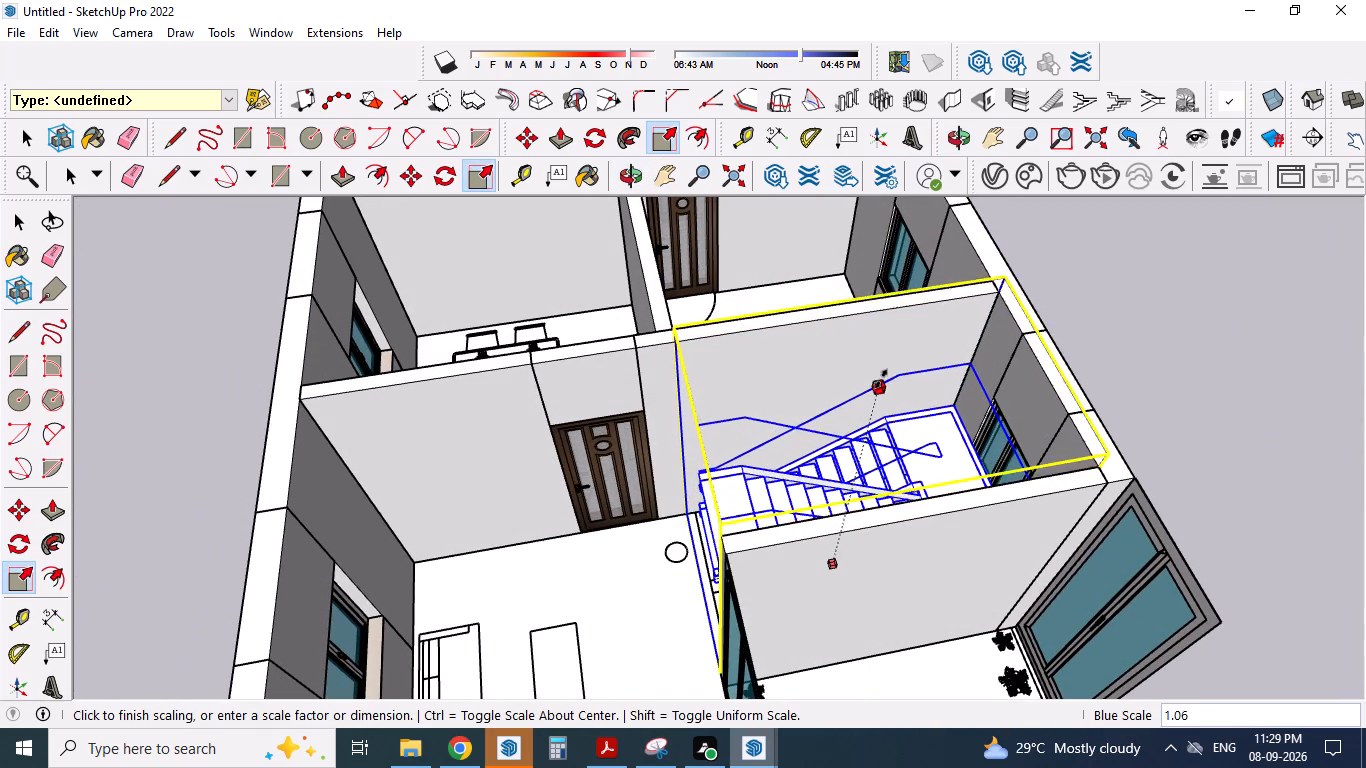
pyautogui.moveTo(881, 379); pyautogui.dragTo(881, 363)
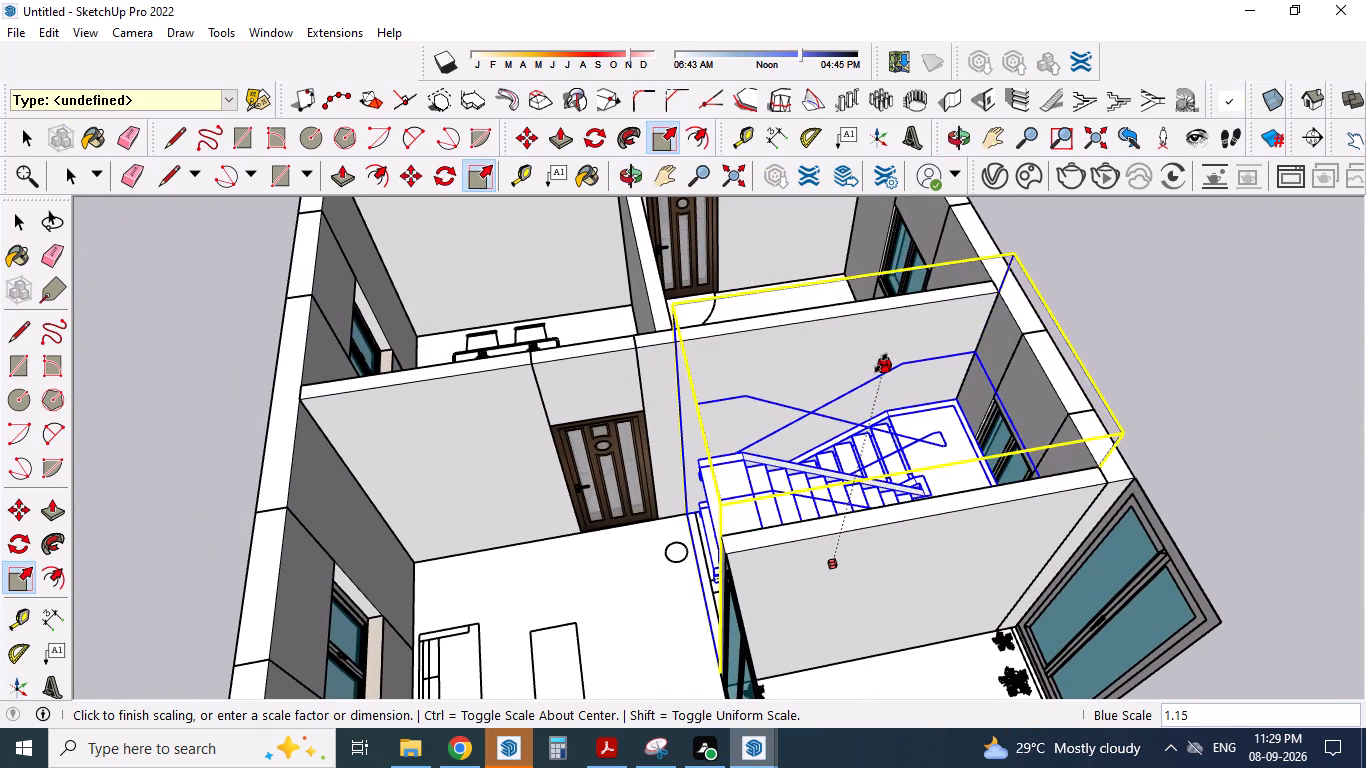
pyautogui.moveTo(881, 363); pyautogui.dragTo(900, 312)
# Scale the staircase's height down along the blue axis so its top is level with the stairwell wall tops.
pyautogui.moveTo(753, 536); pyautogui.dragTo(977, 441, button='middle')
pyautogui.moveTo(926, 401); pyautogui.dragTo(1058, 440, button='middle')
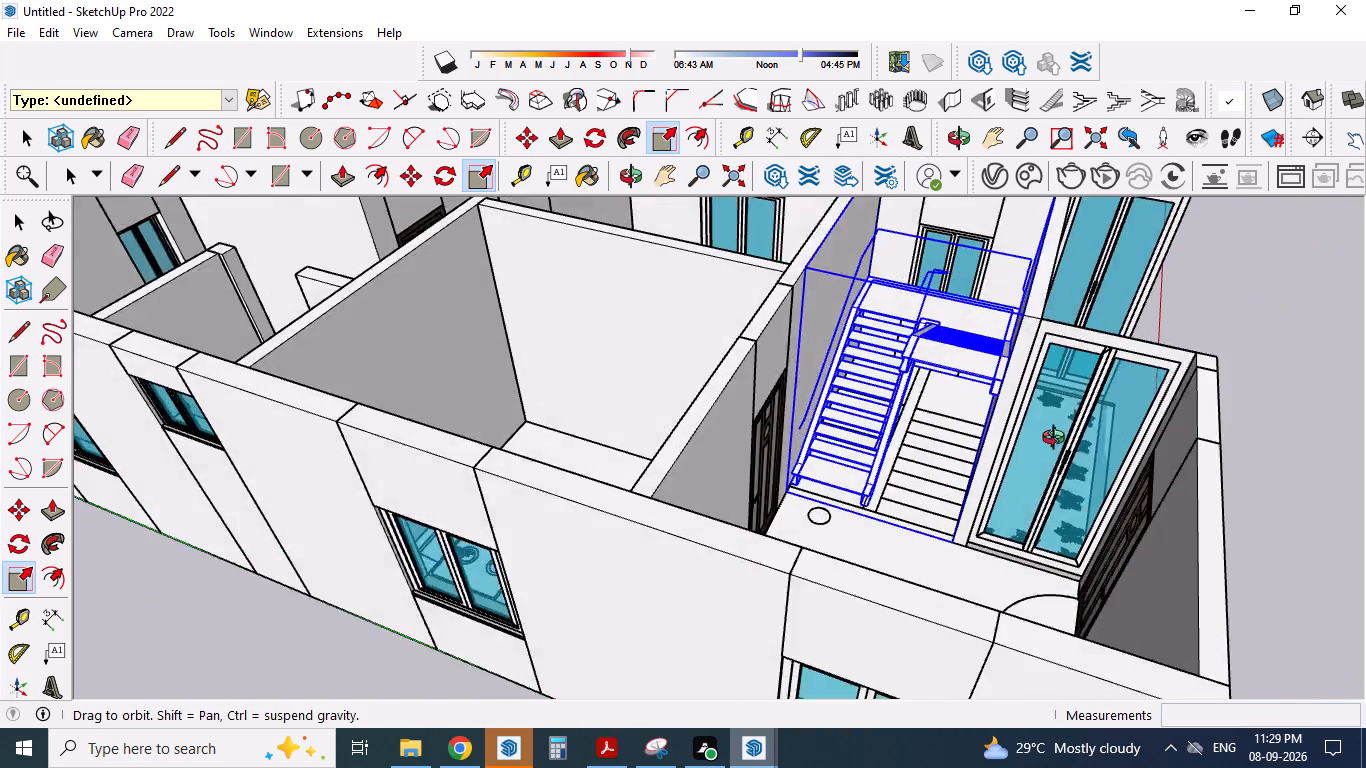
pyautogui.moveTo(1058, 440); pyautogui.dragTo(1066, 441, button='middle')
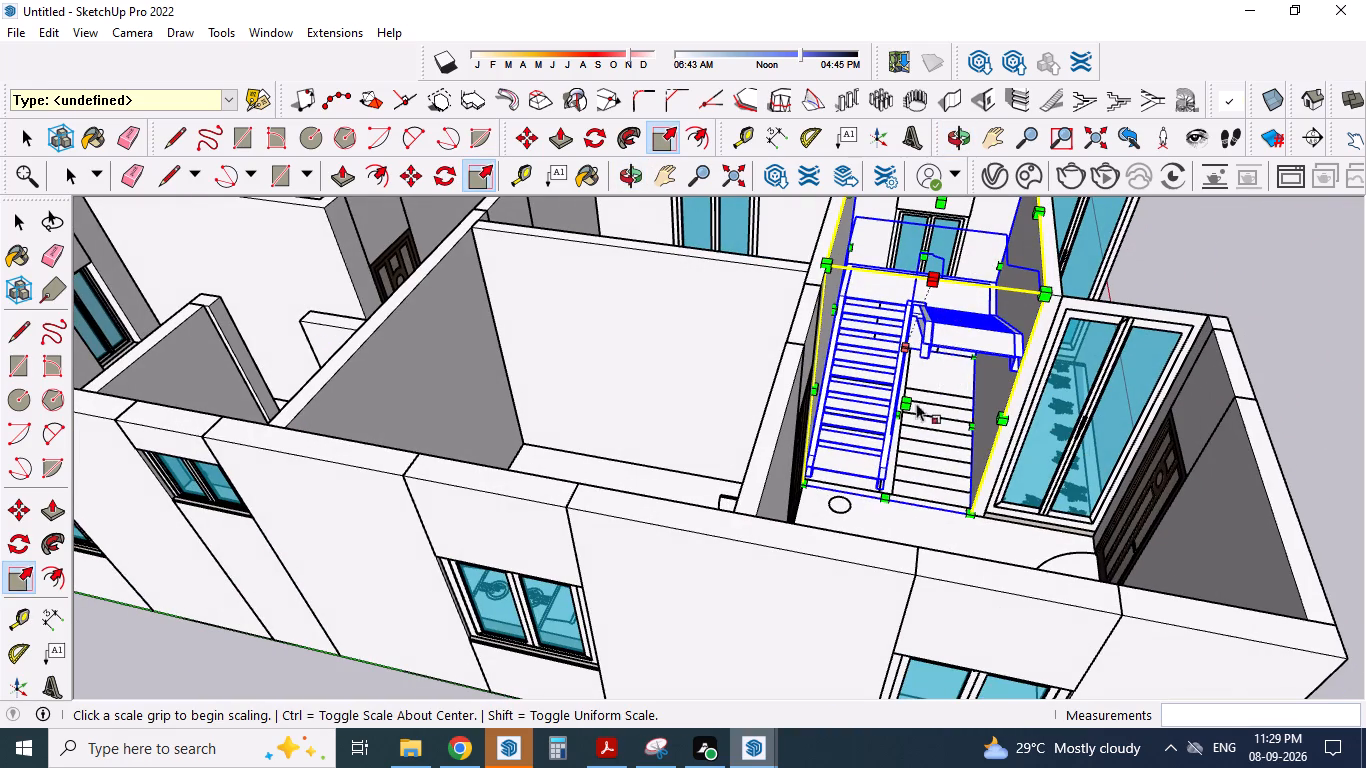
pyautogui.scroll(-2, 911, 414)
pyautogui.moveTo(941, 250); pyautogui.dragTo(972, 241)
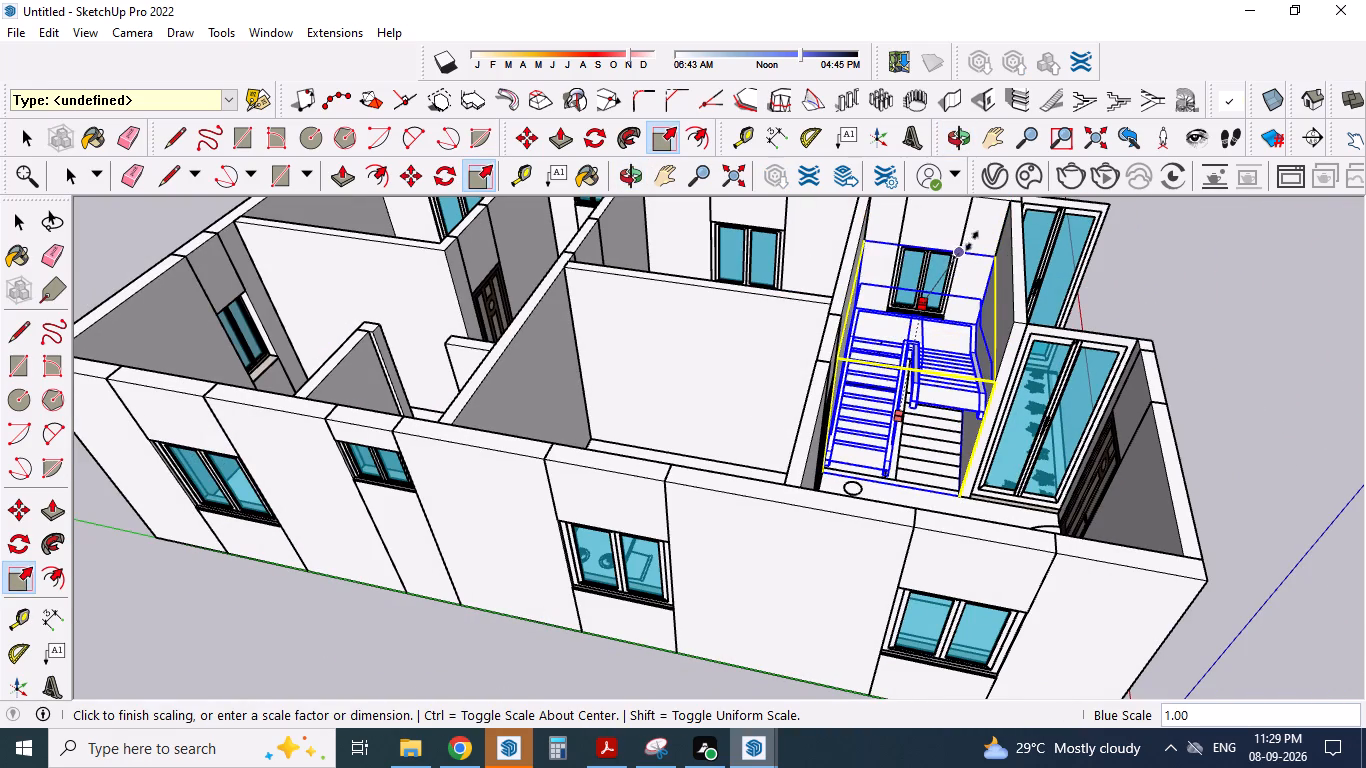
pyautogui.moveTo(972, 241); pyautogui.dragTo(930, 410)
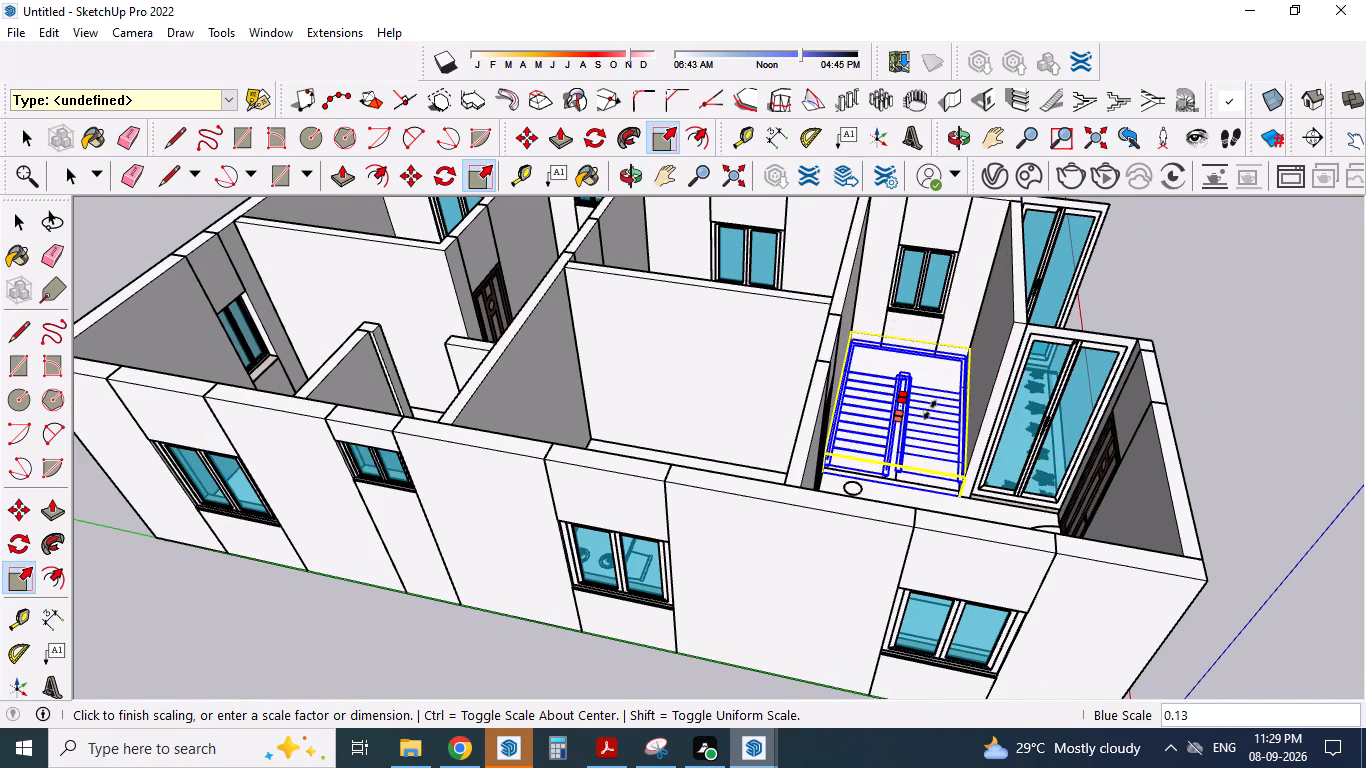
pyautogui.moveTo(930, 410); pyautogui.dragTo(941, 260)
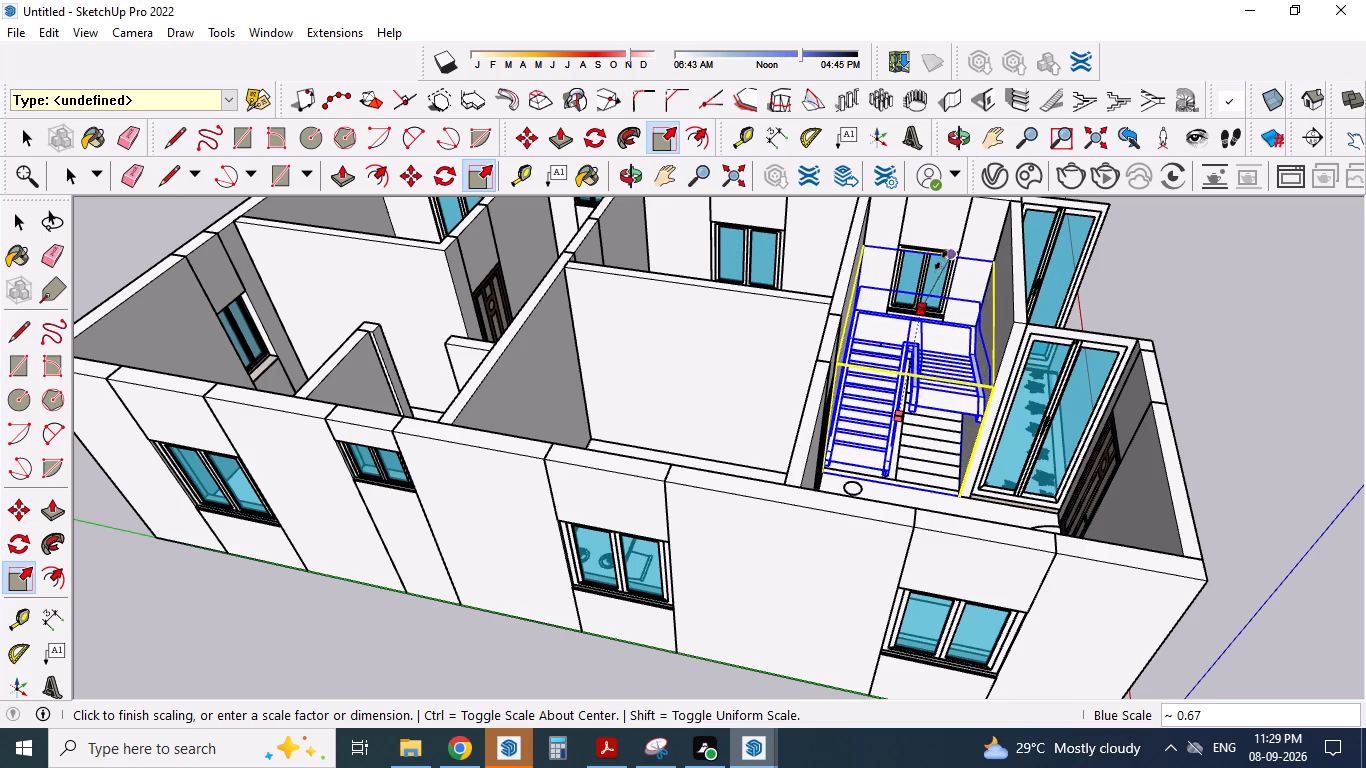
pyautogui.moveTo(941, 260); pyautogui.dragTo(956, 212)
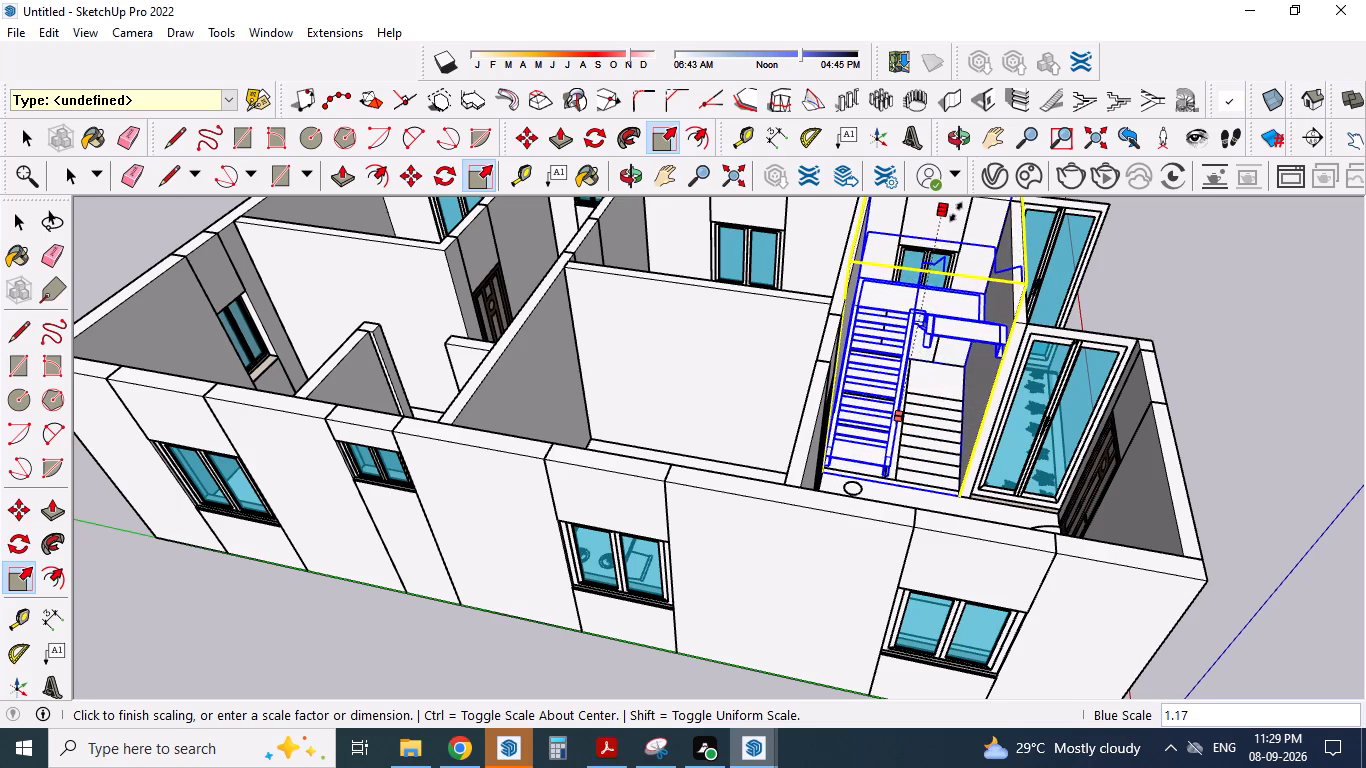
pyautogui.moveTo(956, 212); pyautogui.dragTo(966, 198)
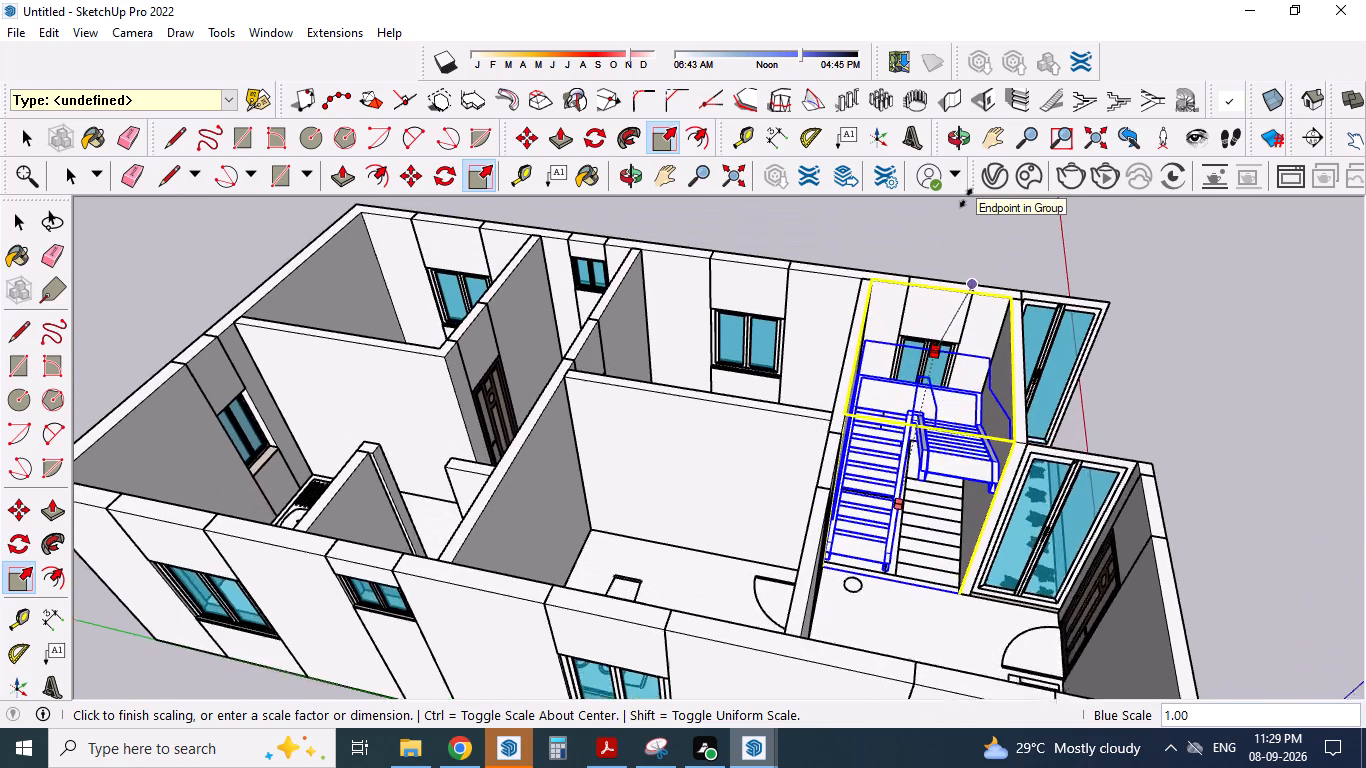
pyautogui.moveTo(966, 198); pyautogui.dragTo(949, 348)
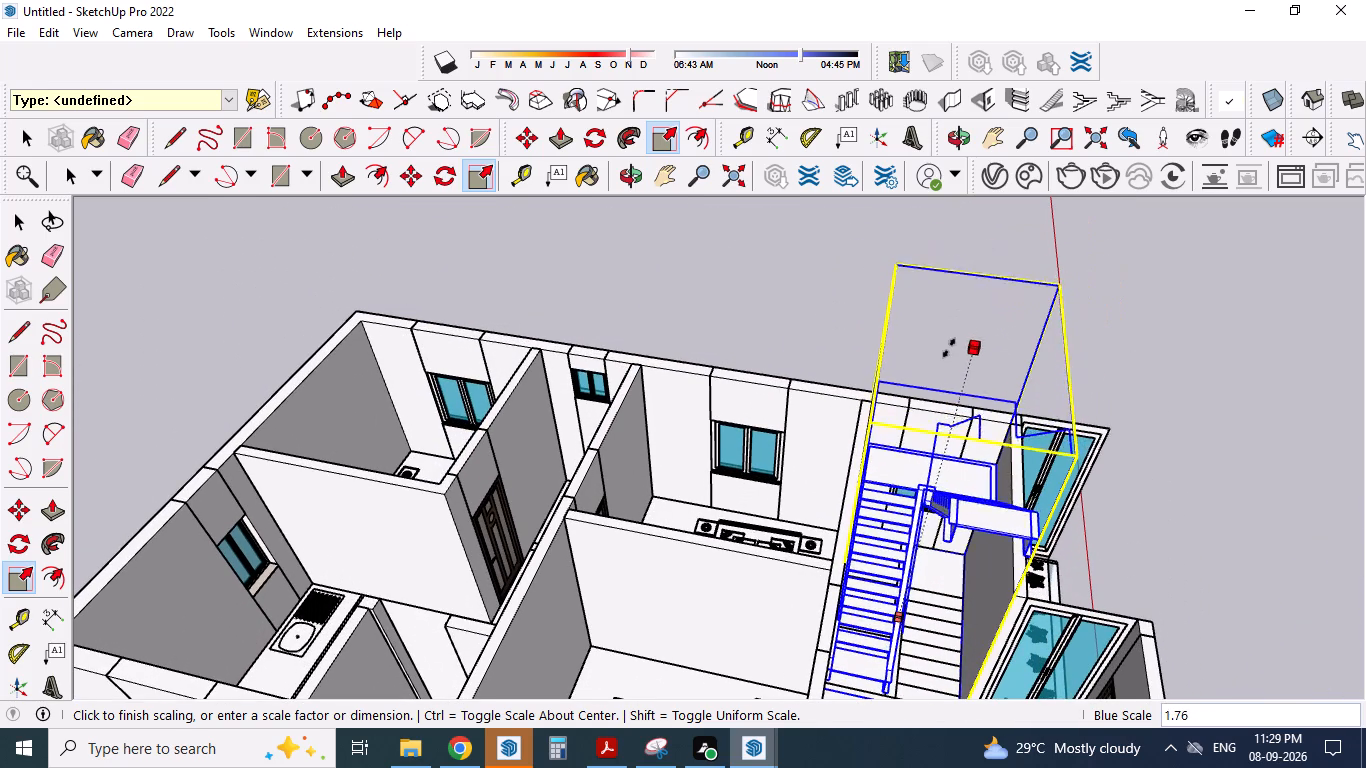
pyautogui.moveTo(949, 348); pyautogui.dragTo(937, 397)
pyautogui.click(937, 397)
# Scale the staircase's height up along the blue axis from its wall-top level so its handrails extend above the walls.
pyautogui.moveTo(922, 559); pyautogui.dragTo(673, 421, button='middle')
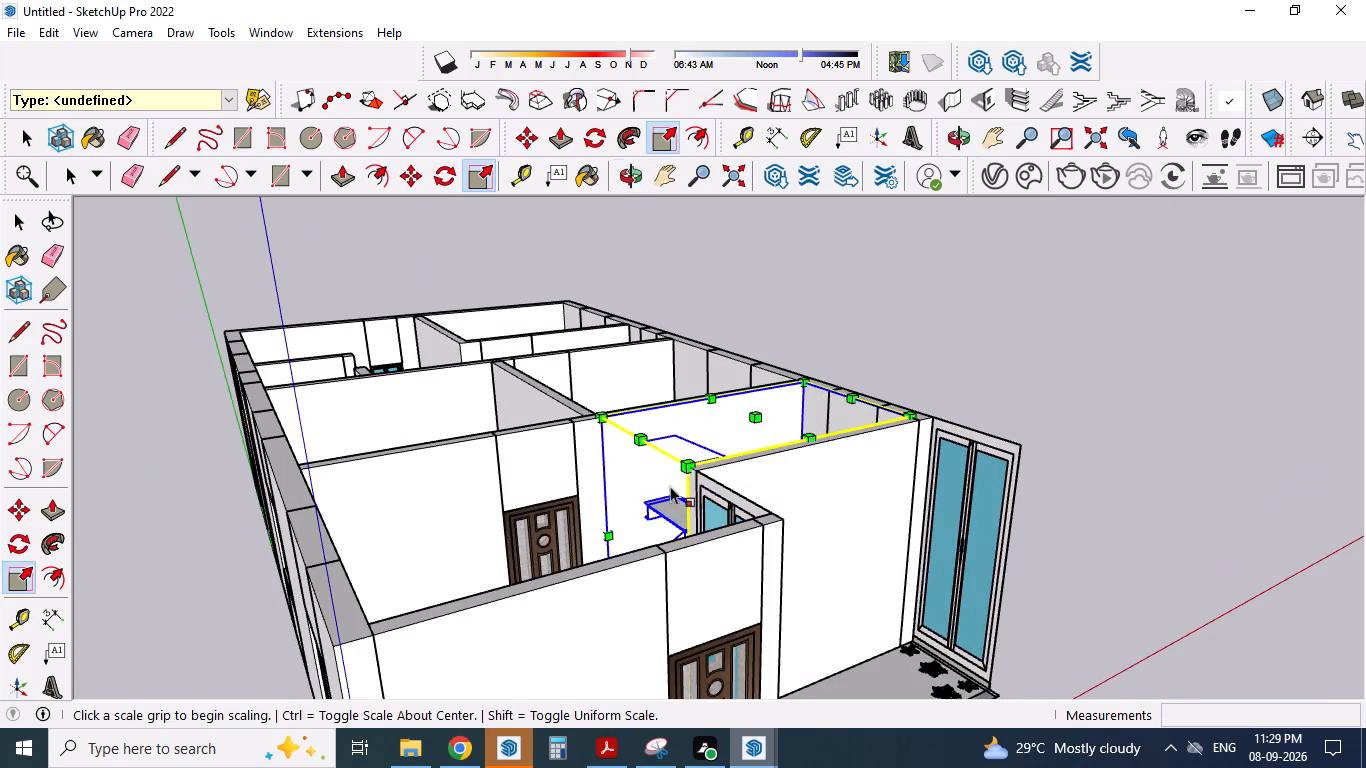
pyautogui.moveTo(697, 541); pyautogui.dragTo(499, 611, button='middle')
pyautogui.moveTo(606, 501); pyautogui.dragTo(533, 612, button='middle')
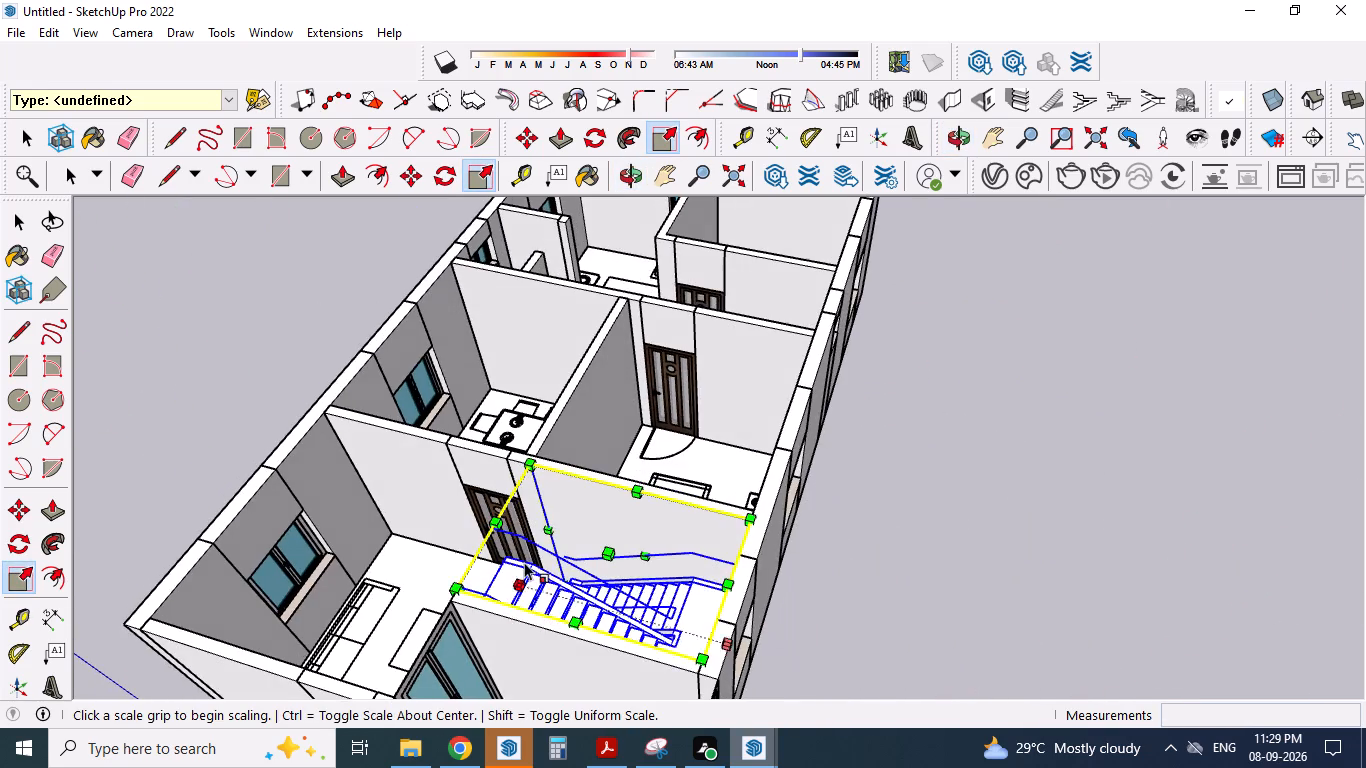
pyautogui.scroll(3, 524, 562)
pyautogui.moveTo(643, 546); pyautogui.dragTo(635, 518)
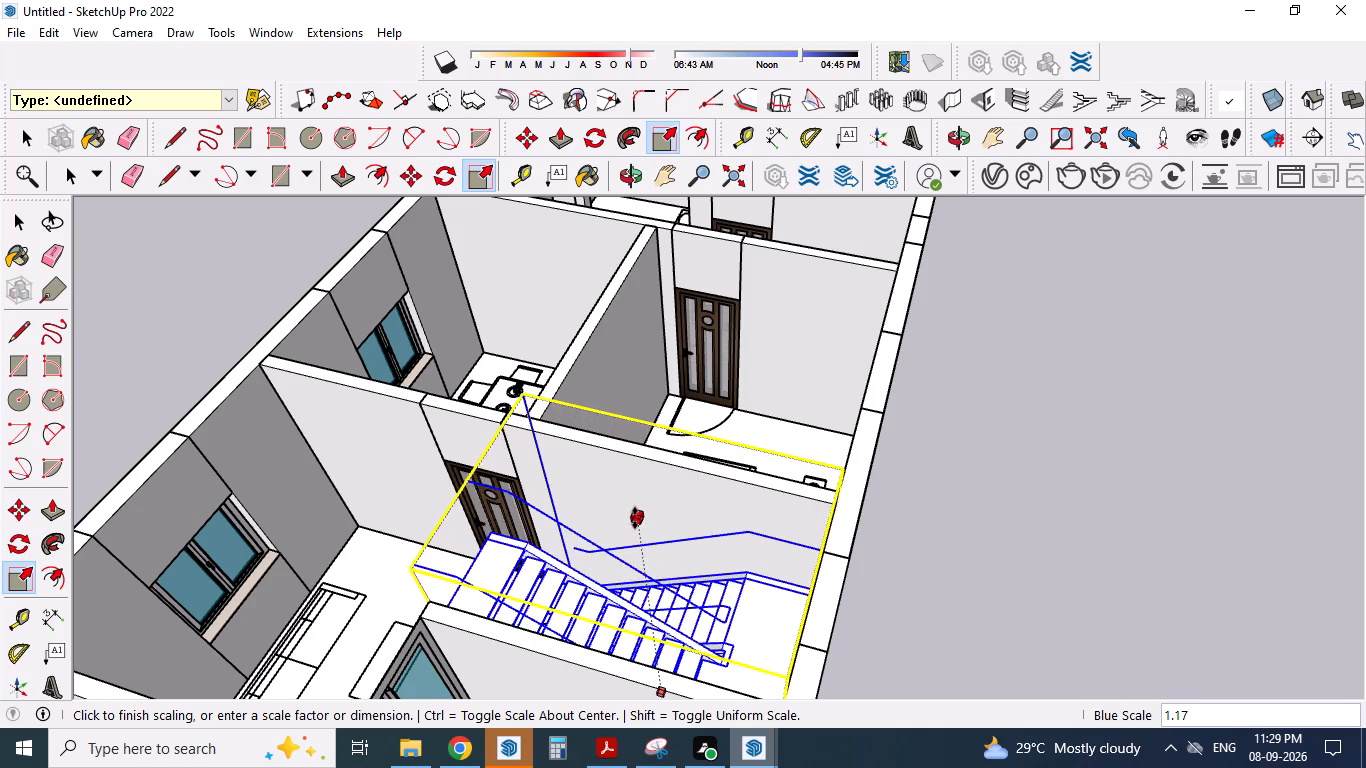
pyautogui.moveTo(635, 518); pyautogui.dragTo(636, 498)
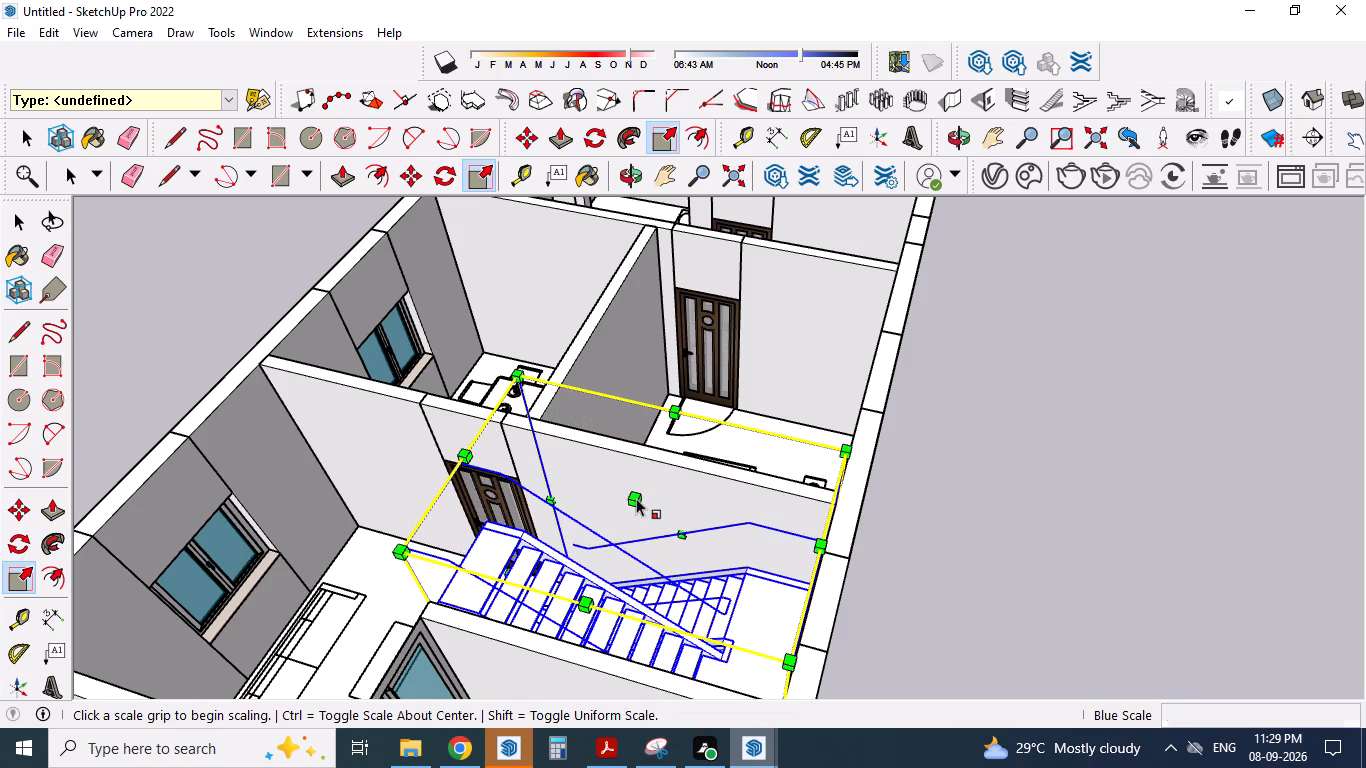
pyautogui.click(636, 498)
pyautogui.moveTo(717, 607); pyautogui.dragTo(811, 491, button='middle')
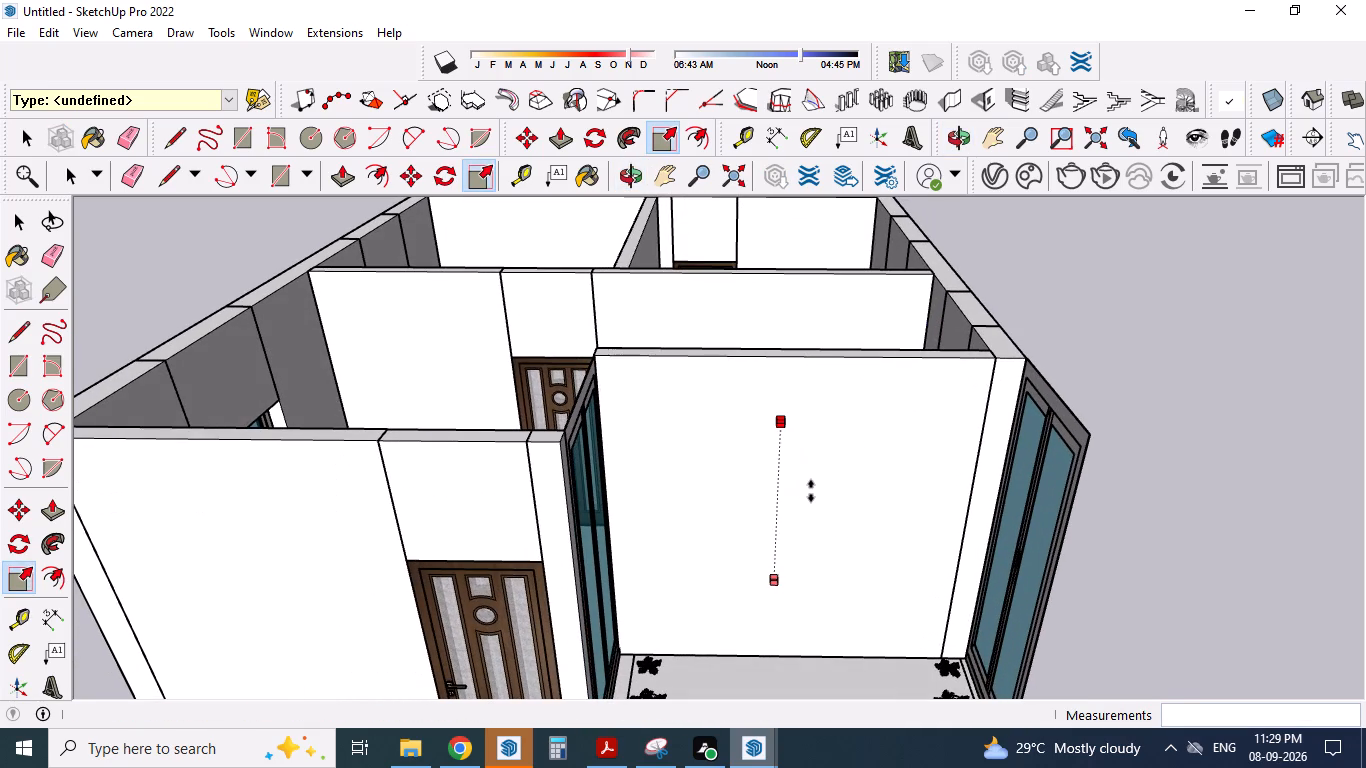
pyautogui.press('space')
# Examine the taller staircase's flights, landing and handrails against the stairwell walls from several sides.
pyautogui.moveTo(801, 502); pyautogui.dragTo(1135, 624, button='middle')
pyautogui.scroll(-1, 1018, 607)
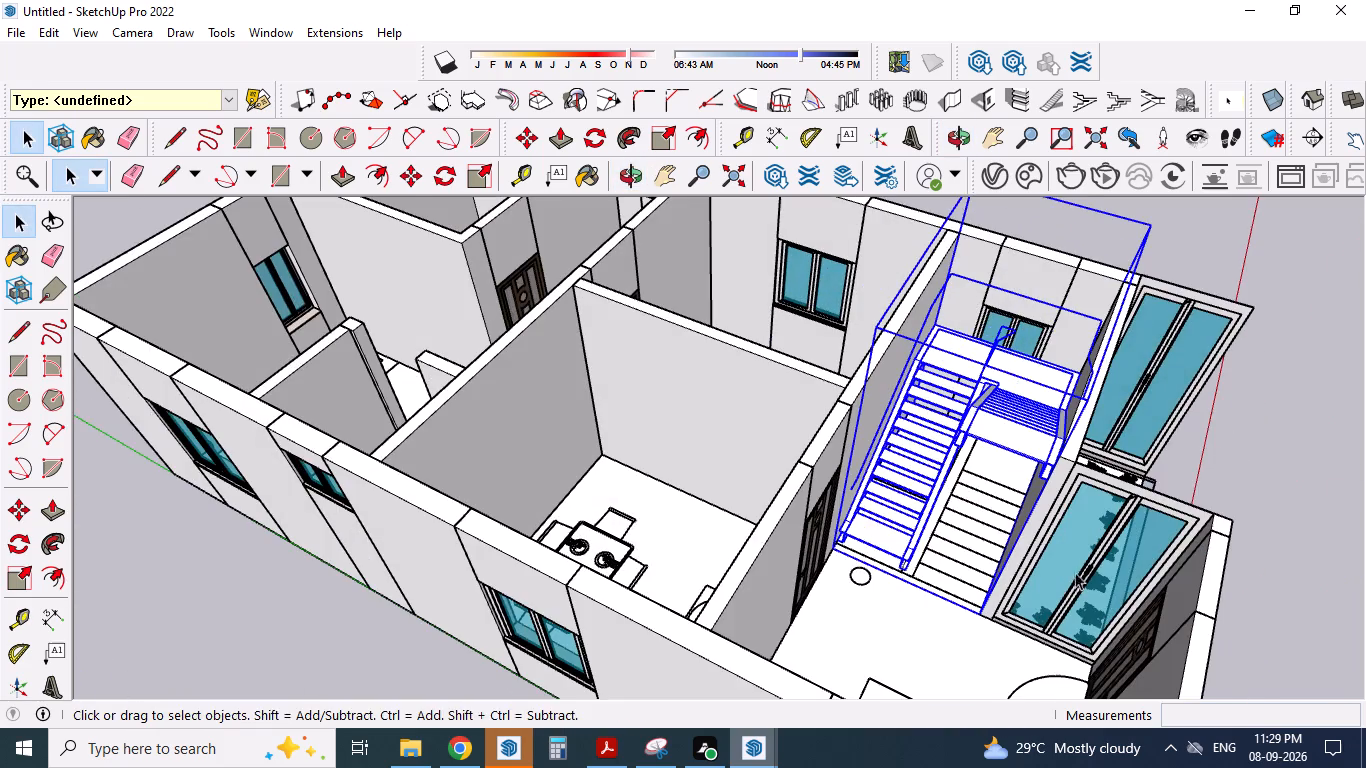
pyautogui.scroll(1, 972, 483)
pyautogui.moveTo(967, 494); pyautogui.dragTo(990, 572, button='middle')
pyautogui.scroll(3, 1088, 537)
pyautogui.moveTo(1002, 628); pyautogui.dragTo(1002, 539, button='middle')
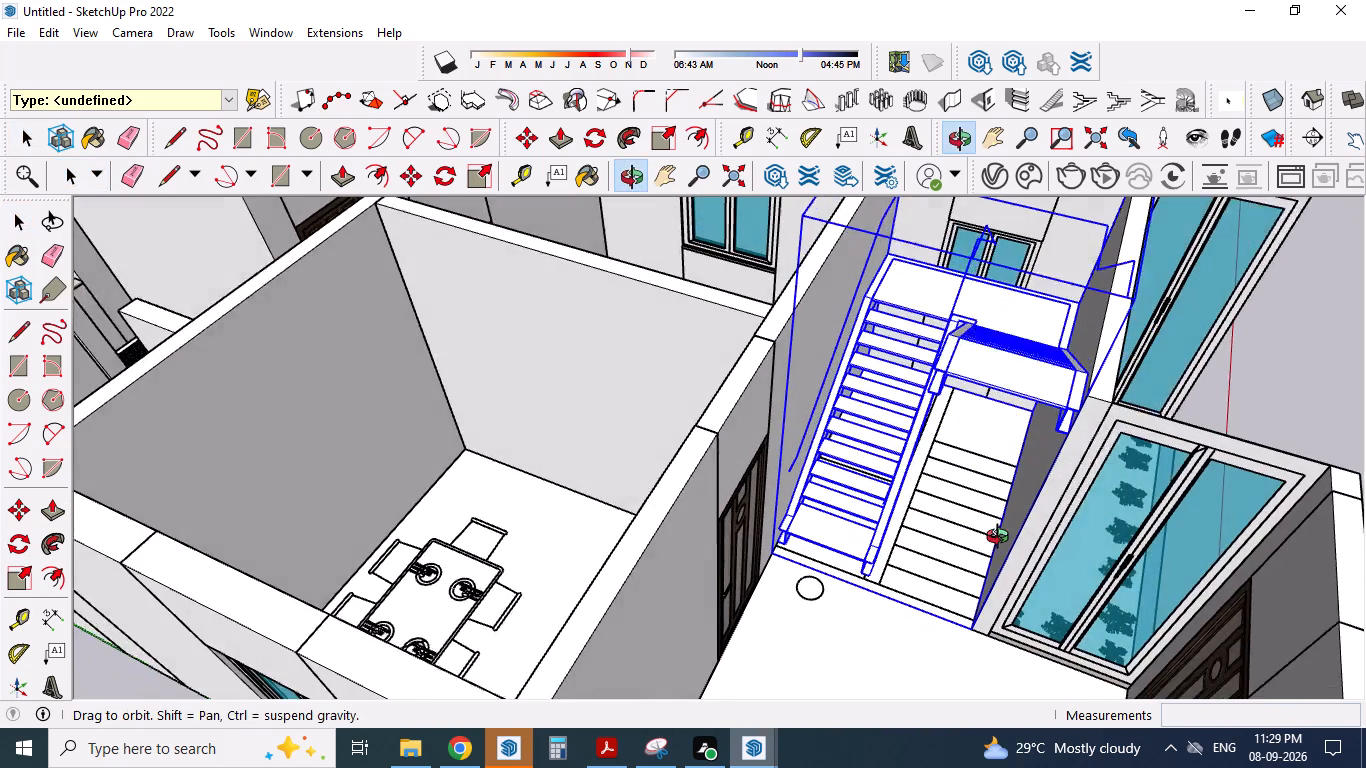
pyautogui.moveTo(1002, 539); pyautogui.dragTo(1002, 529, button='middle')
pyautogui.scroll(2, 1044, 371)
pyautogui.moveTo(933, 468); pyautogui.dragTo(1120, 472, button='middle')
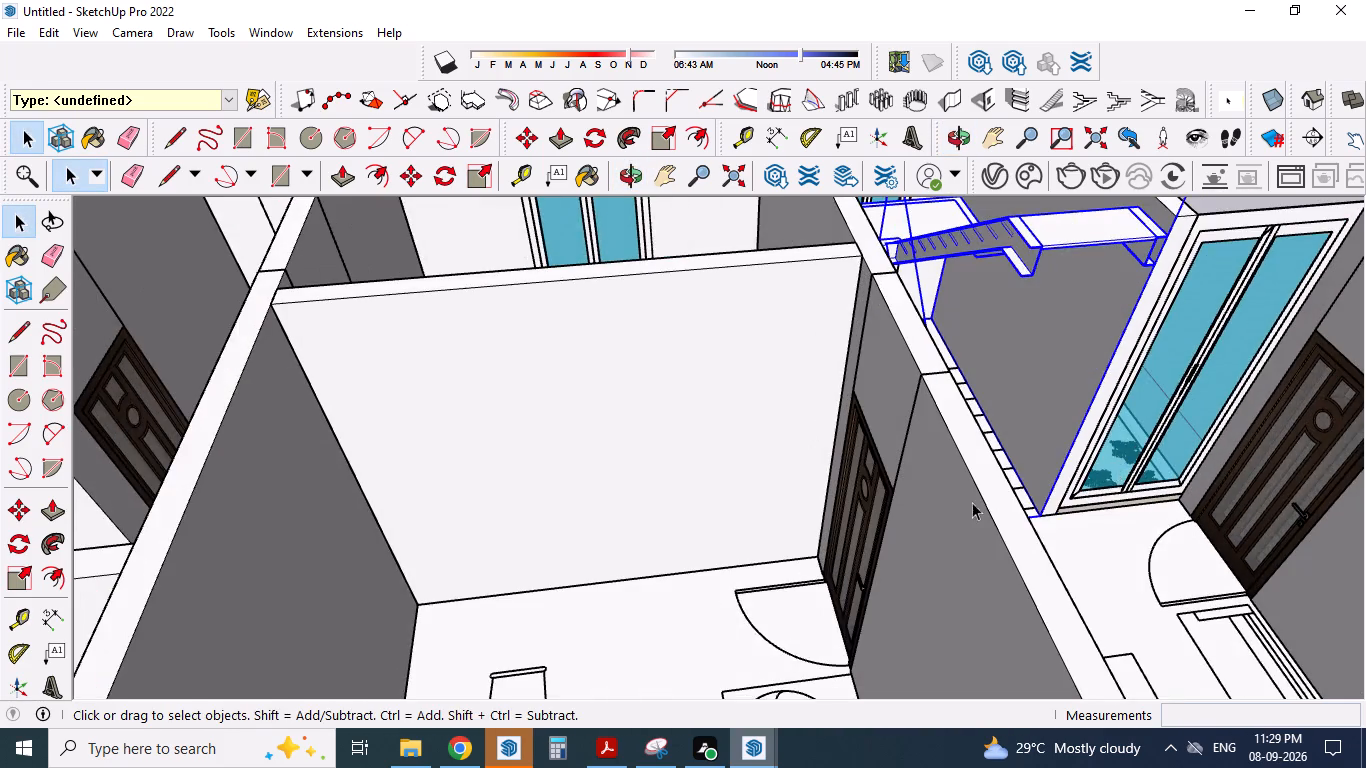
pyautogui.scroll(-5, 870, 584)
pyautogui.moveTo(555, 560); pyautogui.dragTo(732, 570, button='middle')
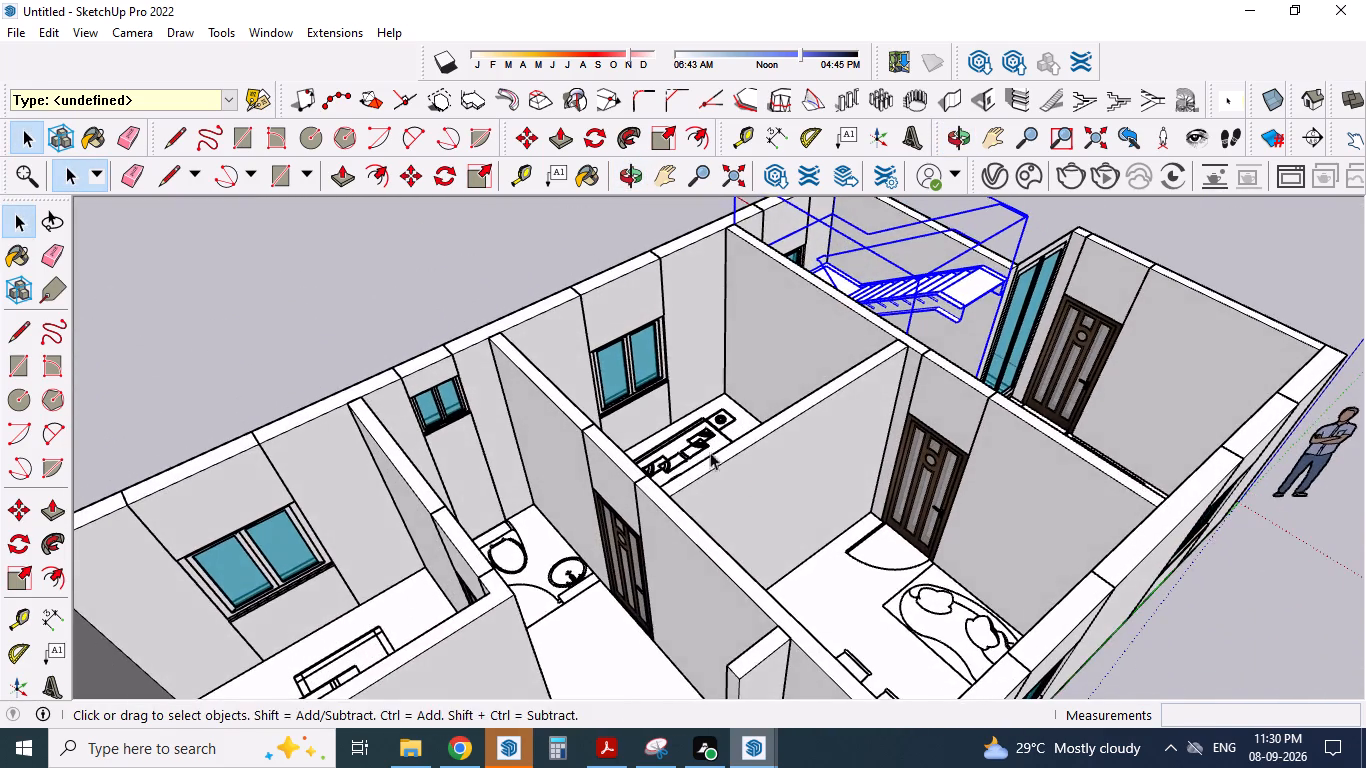
pyautogui.moveTo(730, 469); pyautogui.dragTo(923, 559, button='middle')
pyautogui.scroll(-6, 892, 578)
pyautogui.scroll(3, 783, 388)
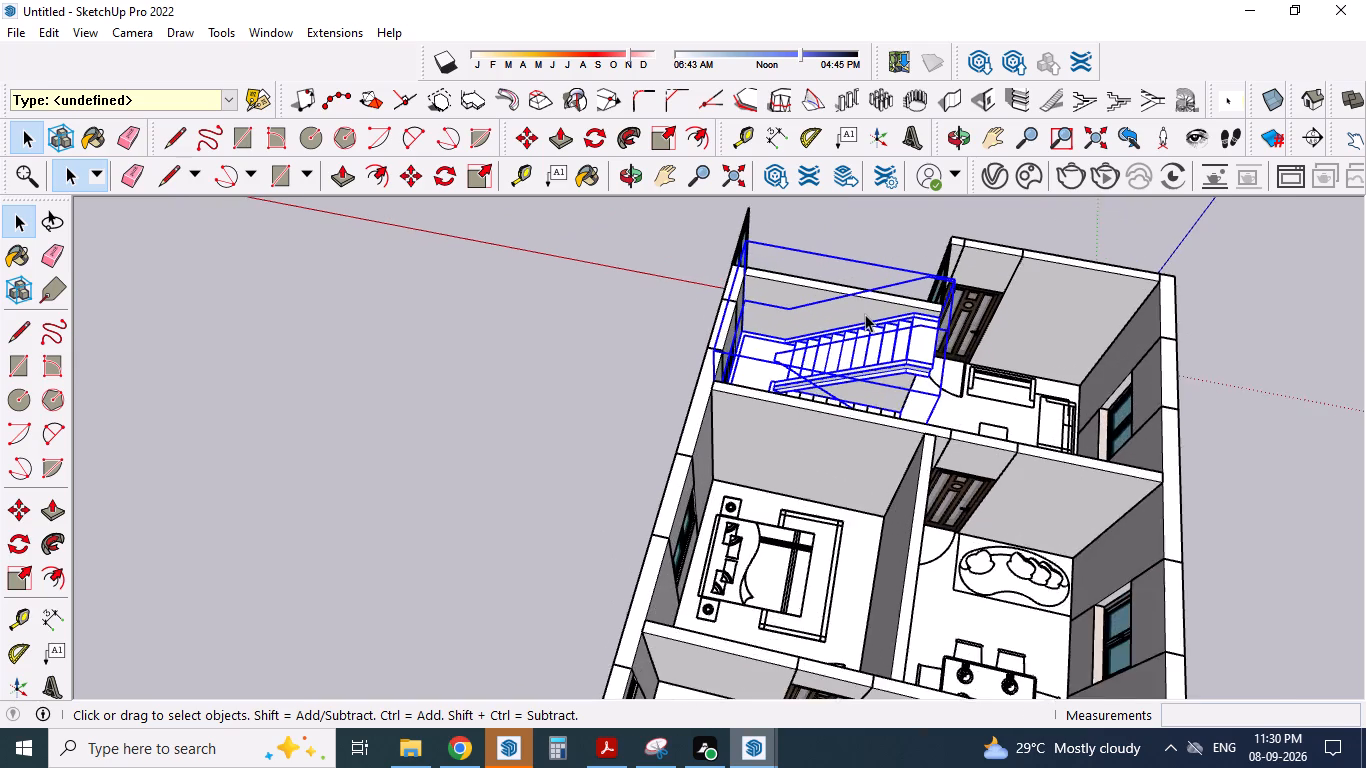
pyautogui.scroll(2, 865, 314)
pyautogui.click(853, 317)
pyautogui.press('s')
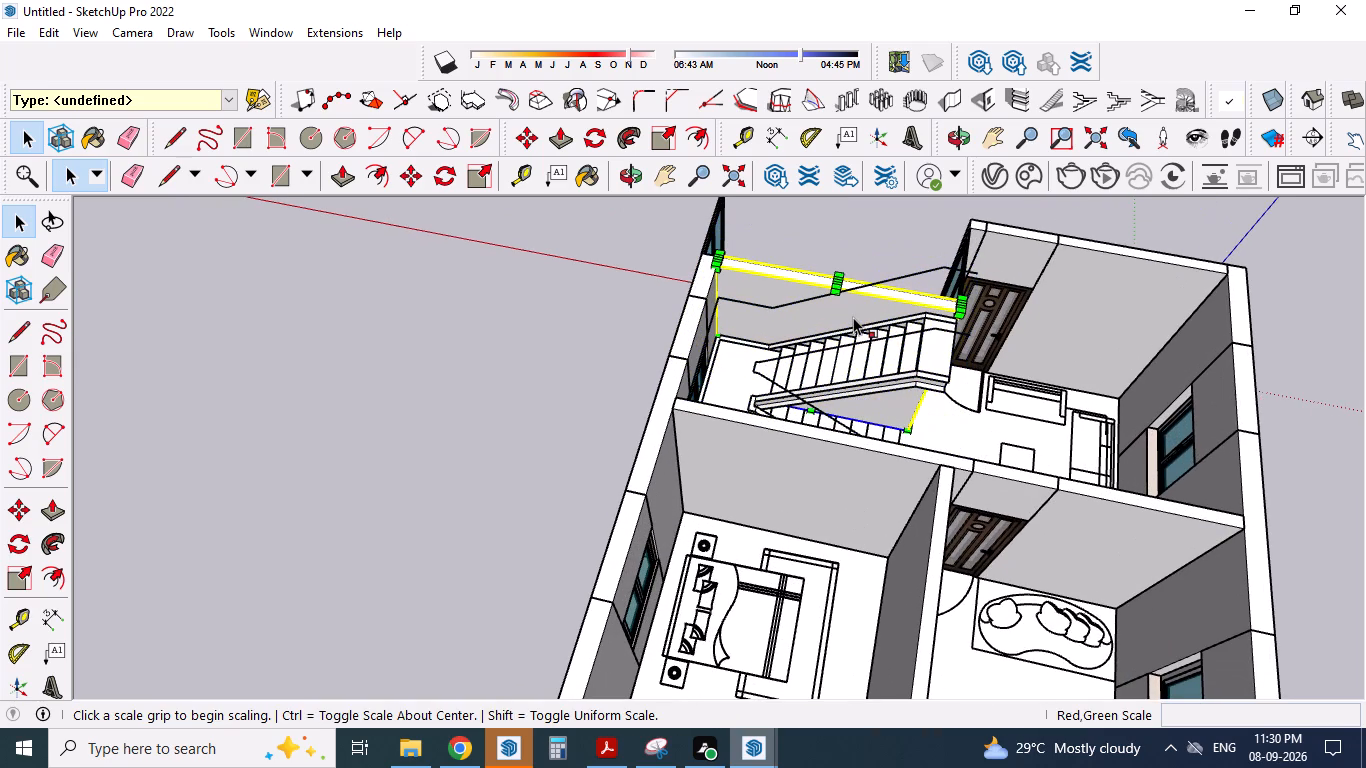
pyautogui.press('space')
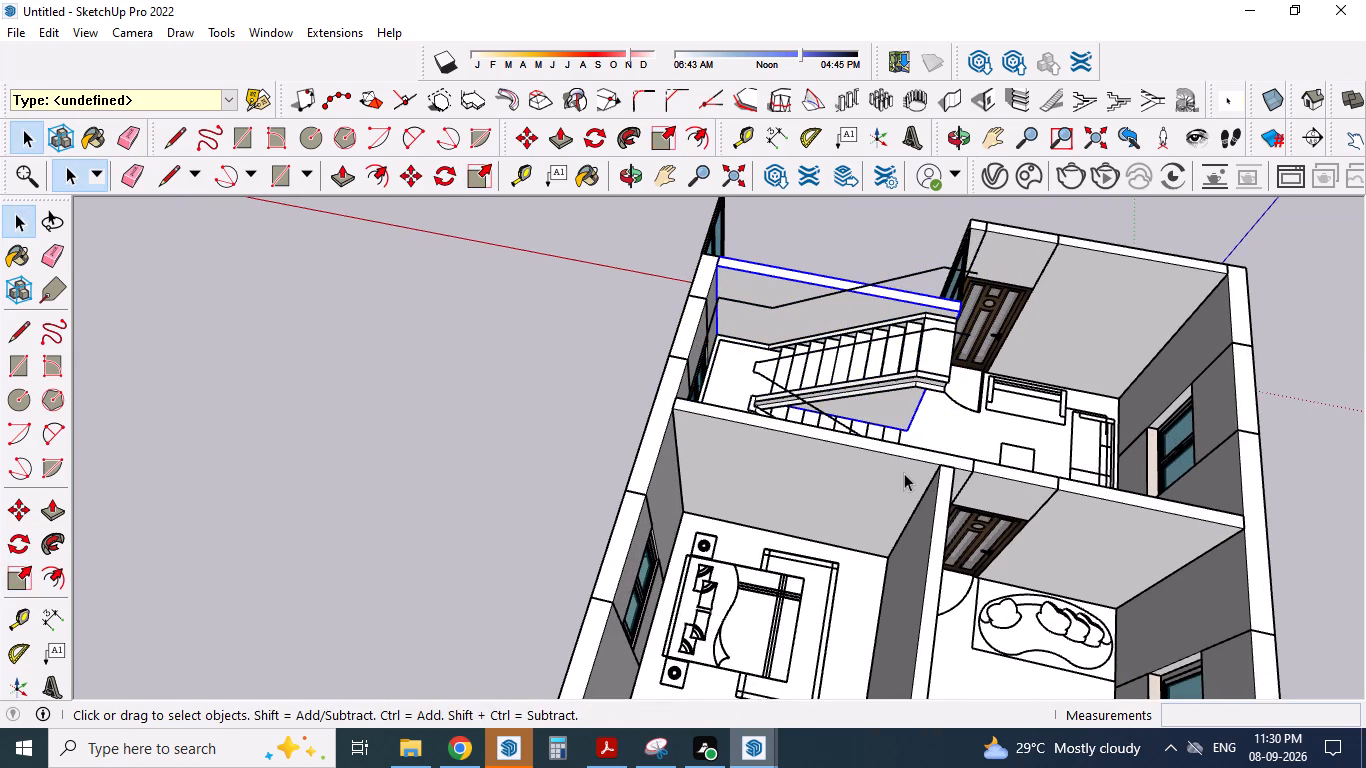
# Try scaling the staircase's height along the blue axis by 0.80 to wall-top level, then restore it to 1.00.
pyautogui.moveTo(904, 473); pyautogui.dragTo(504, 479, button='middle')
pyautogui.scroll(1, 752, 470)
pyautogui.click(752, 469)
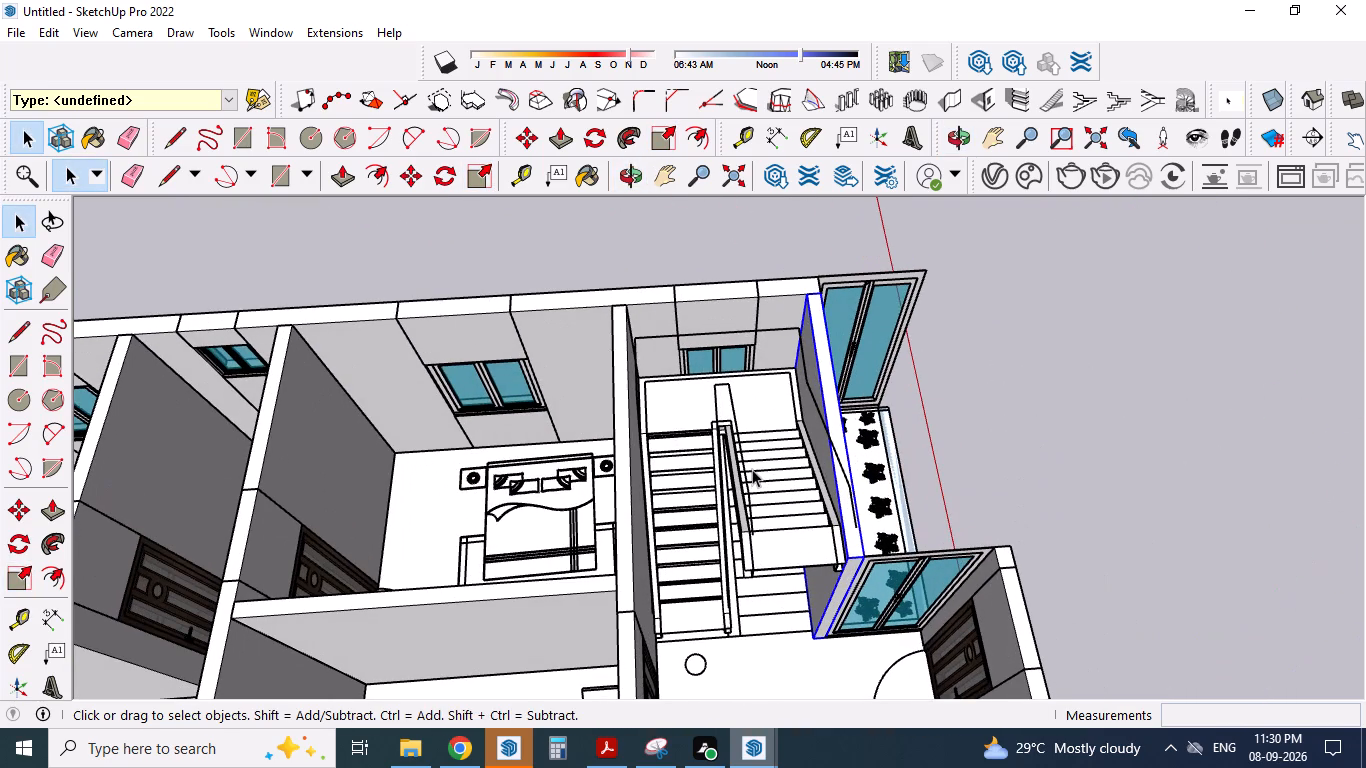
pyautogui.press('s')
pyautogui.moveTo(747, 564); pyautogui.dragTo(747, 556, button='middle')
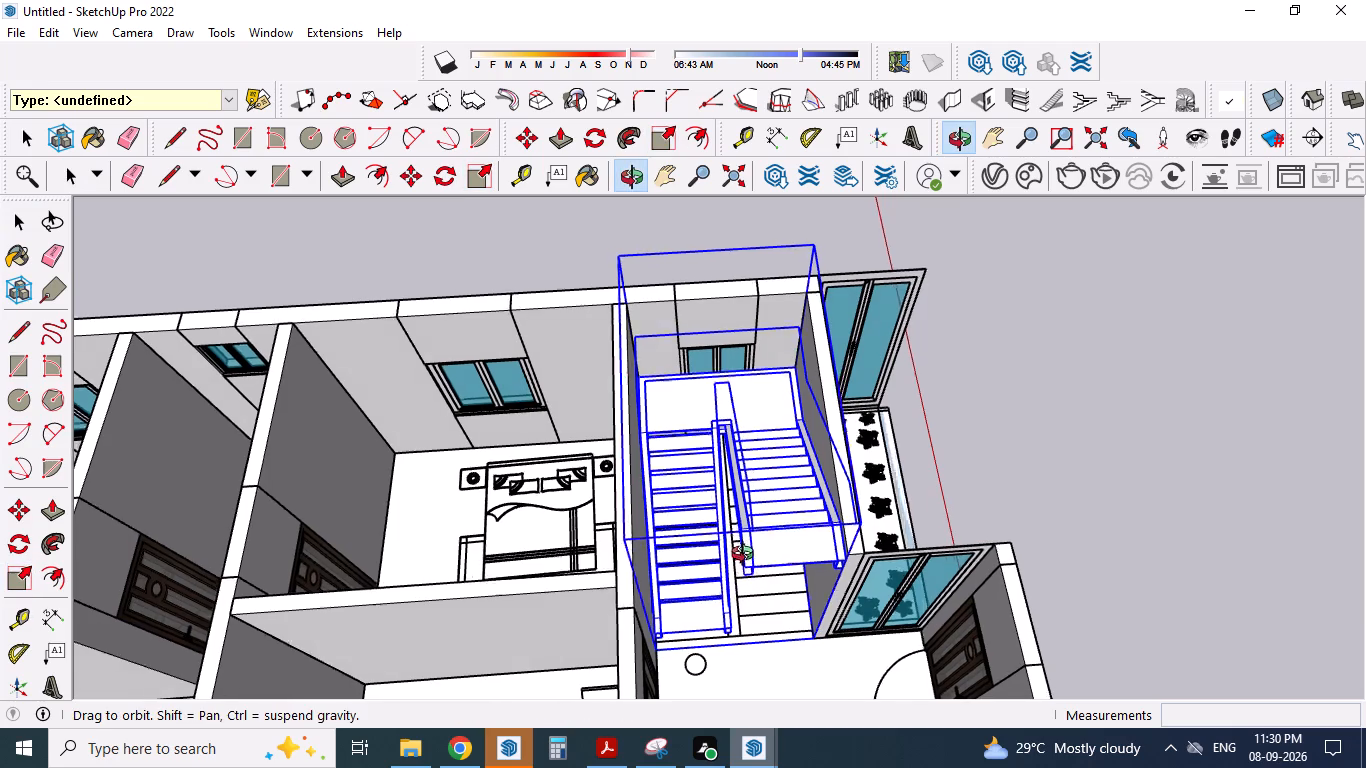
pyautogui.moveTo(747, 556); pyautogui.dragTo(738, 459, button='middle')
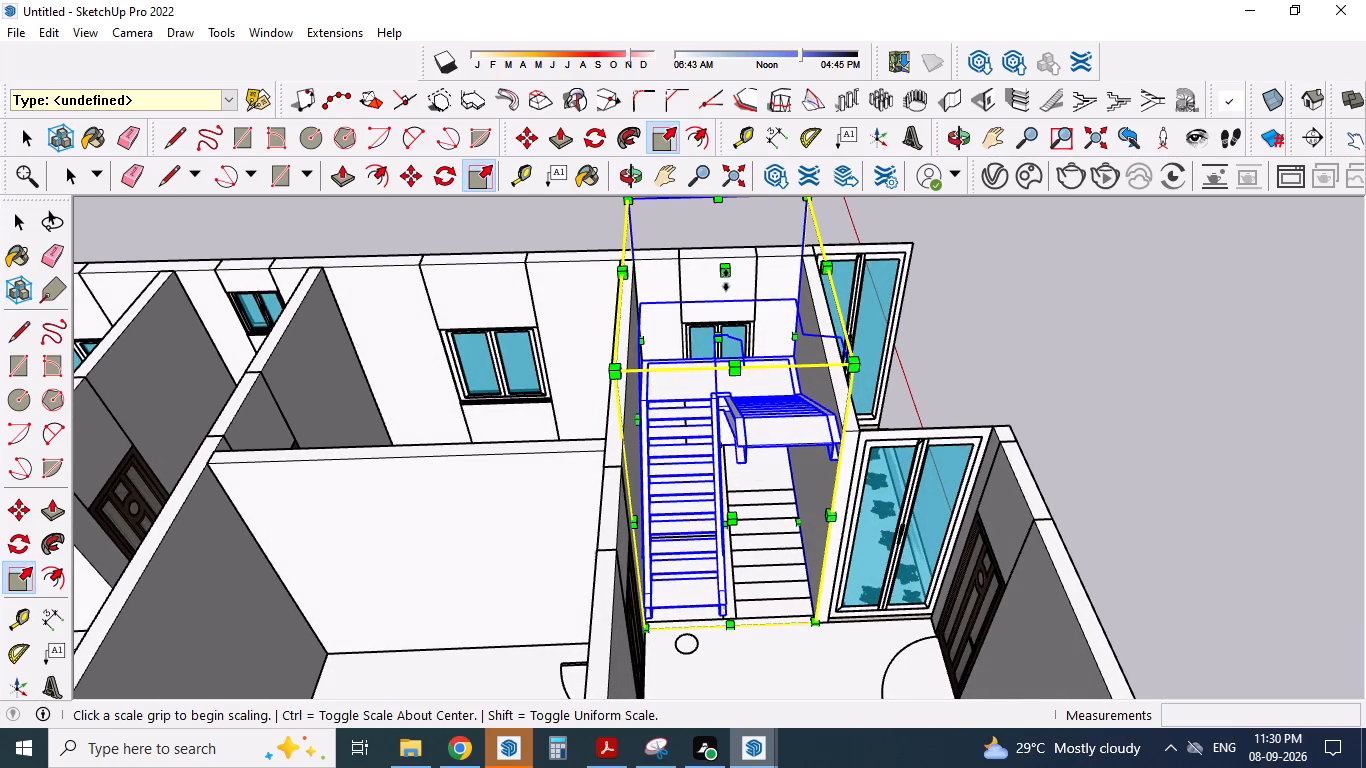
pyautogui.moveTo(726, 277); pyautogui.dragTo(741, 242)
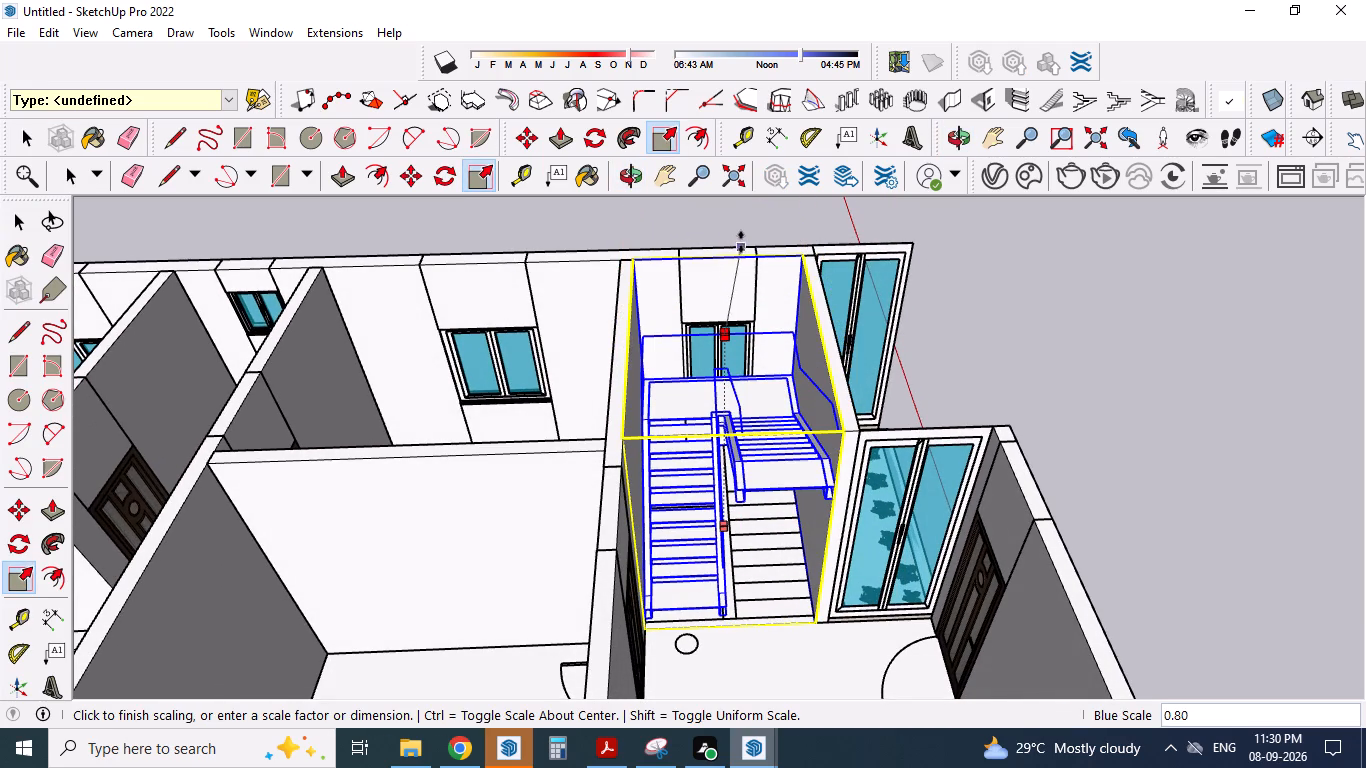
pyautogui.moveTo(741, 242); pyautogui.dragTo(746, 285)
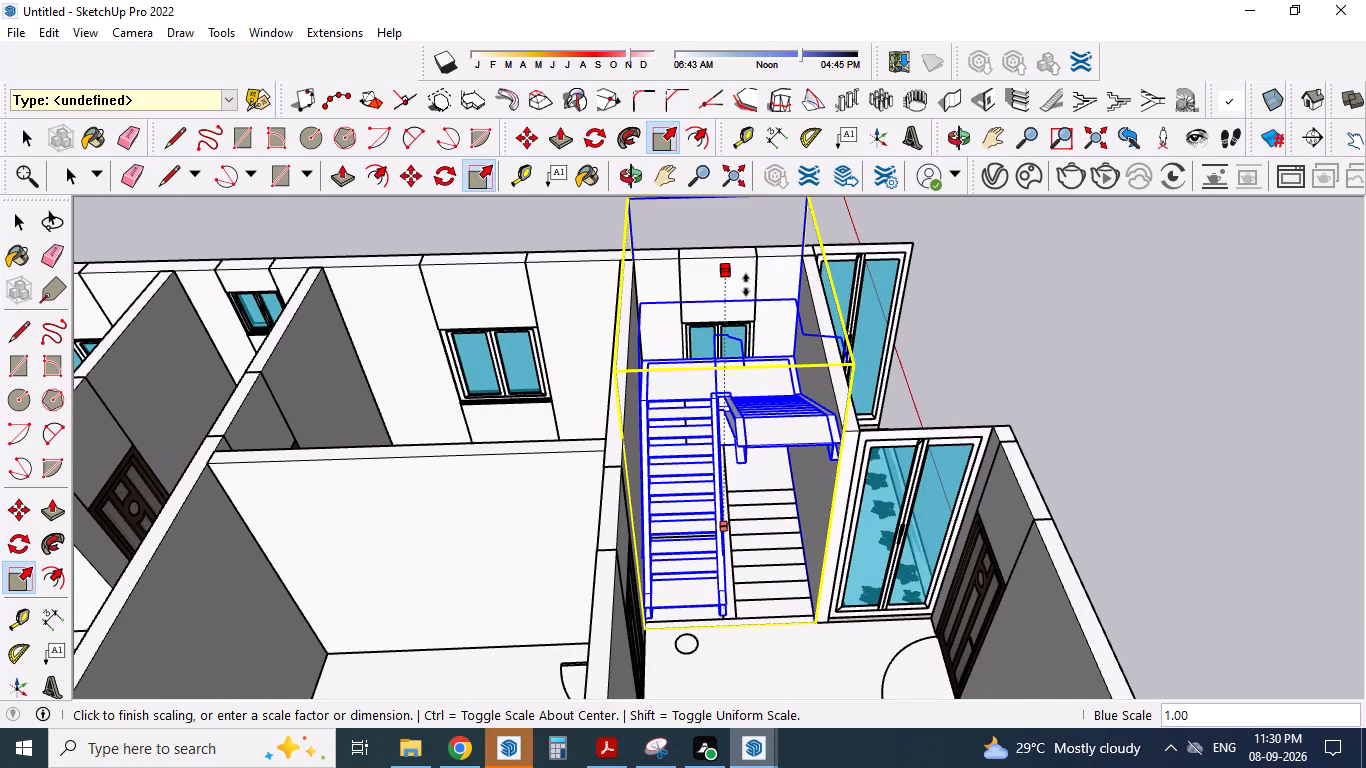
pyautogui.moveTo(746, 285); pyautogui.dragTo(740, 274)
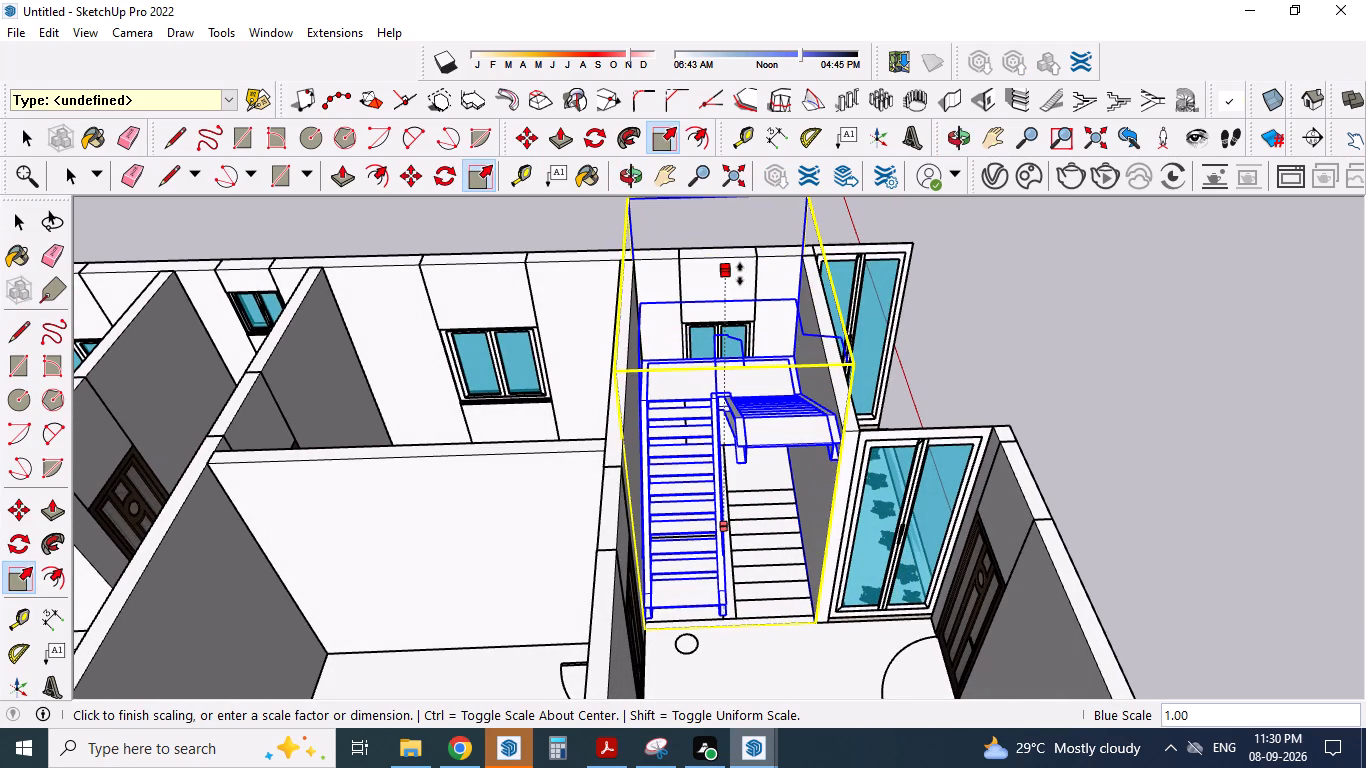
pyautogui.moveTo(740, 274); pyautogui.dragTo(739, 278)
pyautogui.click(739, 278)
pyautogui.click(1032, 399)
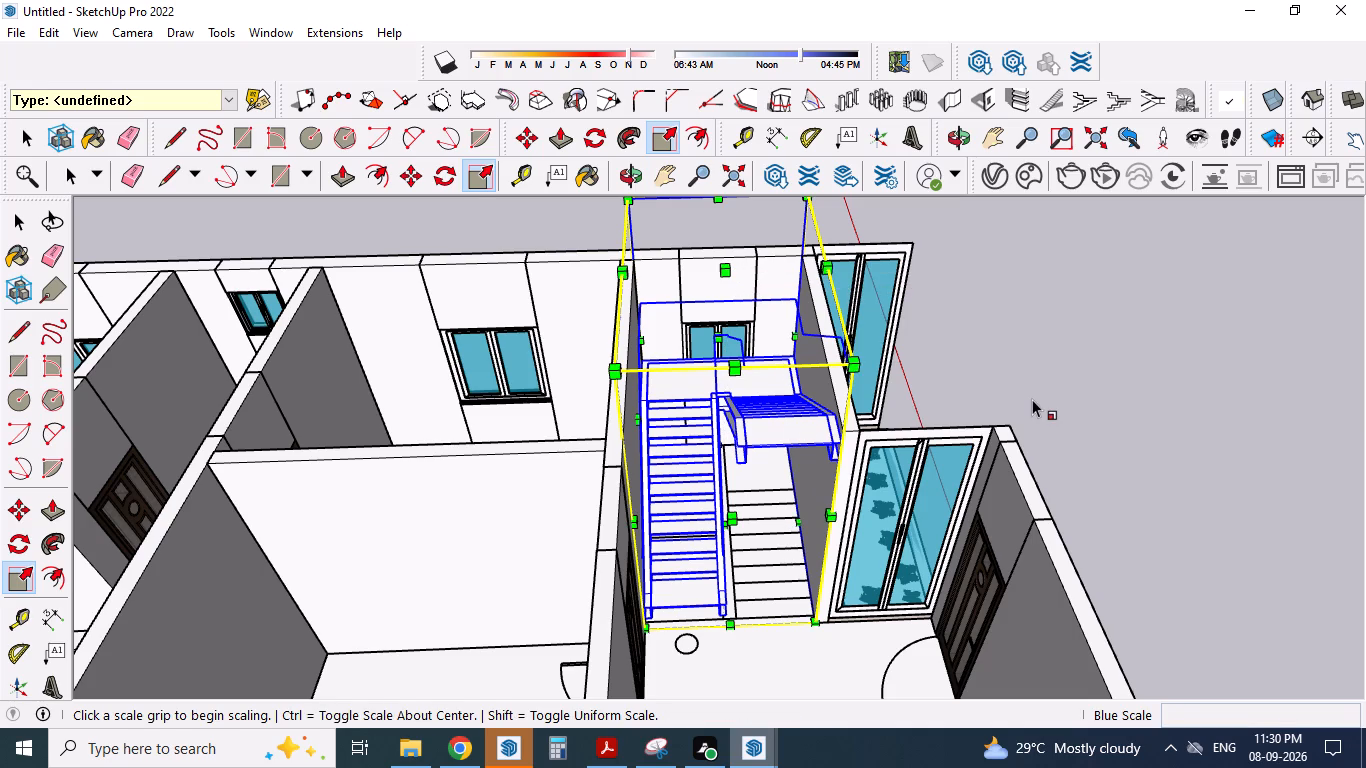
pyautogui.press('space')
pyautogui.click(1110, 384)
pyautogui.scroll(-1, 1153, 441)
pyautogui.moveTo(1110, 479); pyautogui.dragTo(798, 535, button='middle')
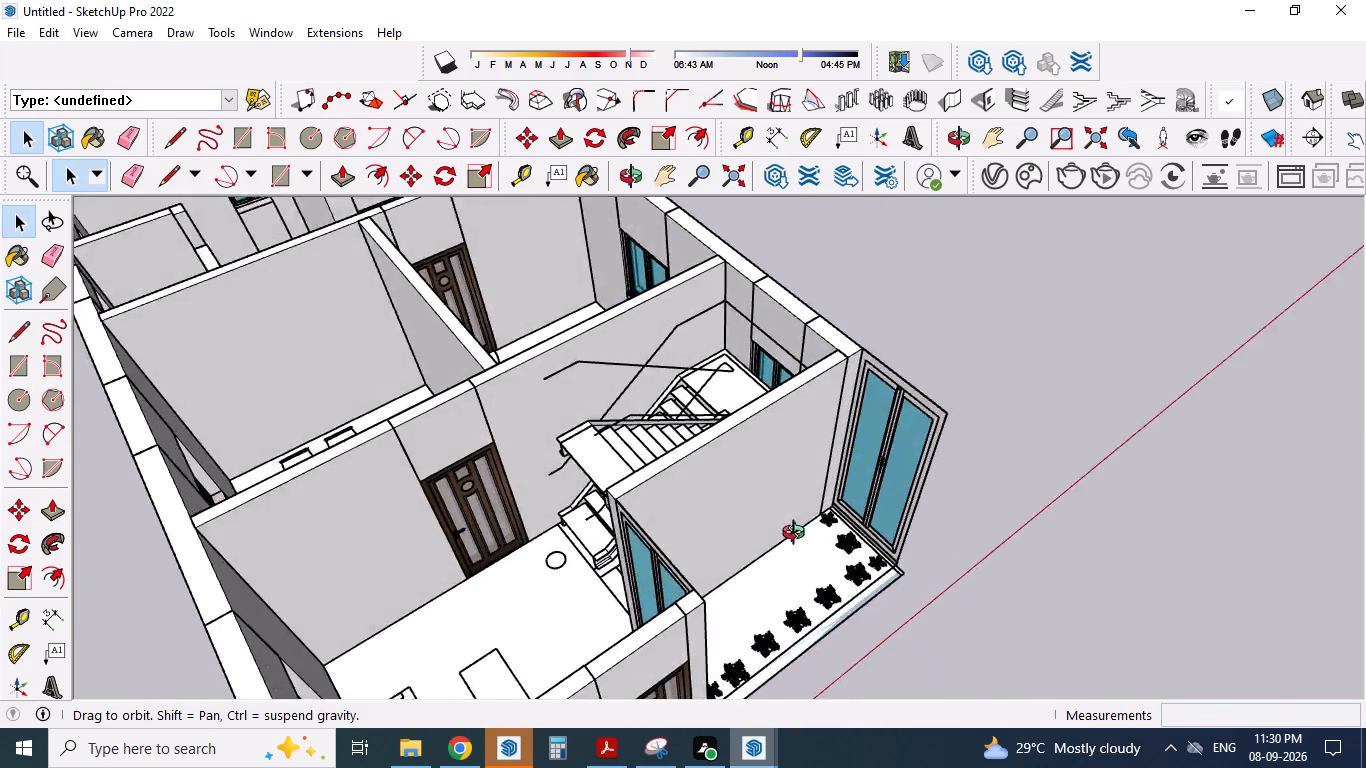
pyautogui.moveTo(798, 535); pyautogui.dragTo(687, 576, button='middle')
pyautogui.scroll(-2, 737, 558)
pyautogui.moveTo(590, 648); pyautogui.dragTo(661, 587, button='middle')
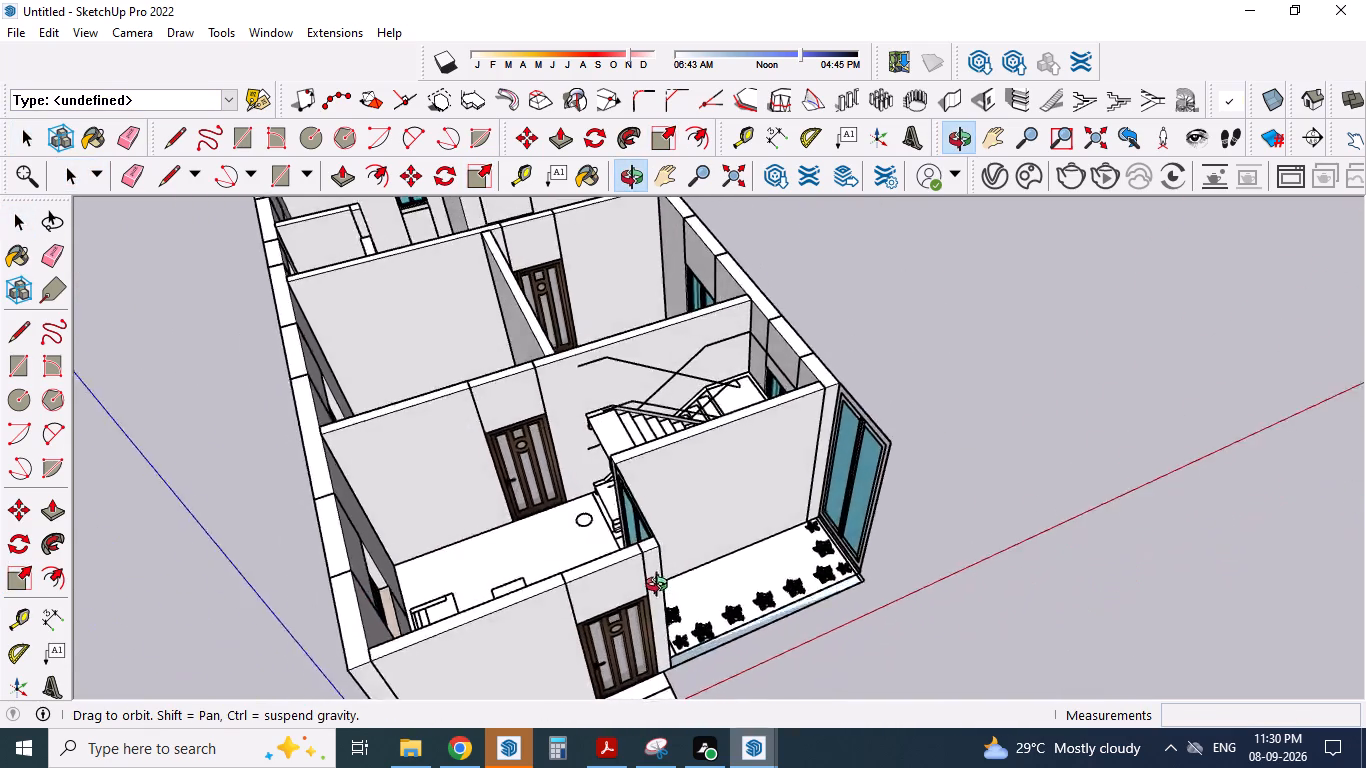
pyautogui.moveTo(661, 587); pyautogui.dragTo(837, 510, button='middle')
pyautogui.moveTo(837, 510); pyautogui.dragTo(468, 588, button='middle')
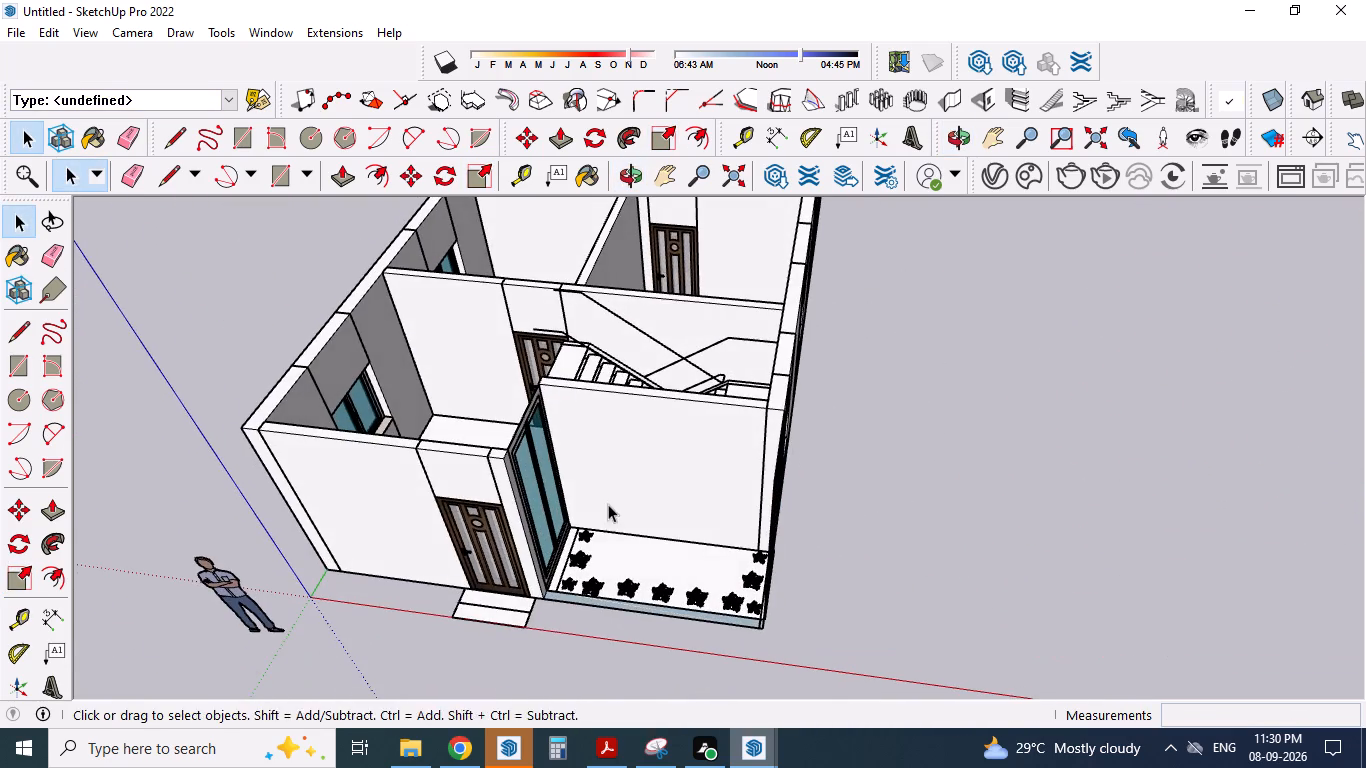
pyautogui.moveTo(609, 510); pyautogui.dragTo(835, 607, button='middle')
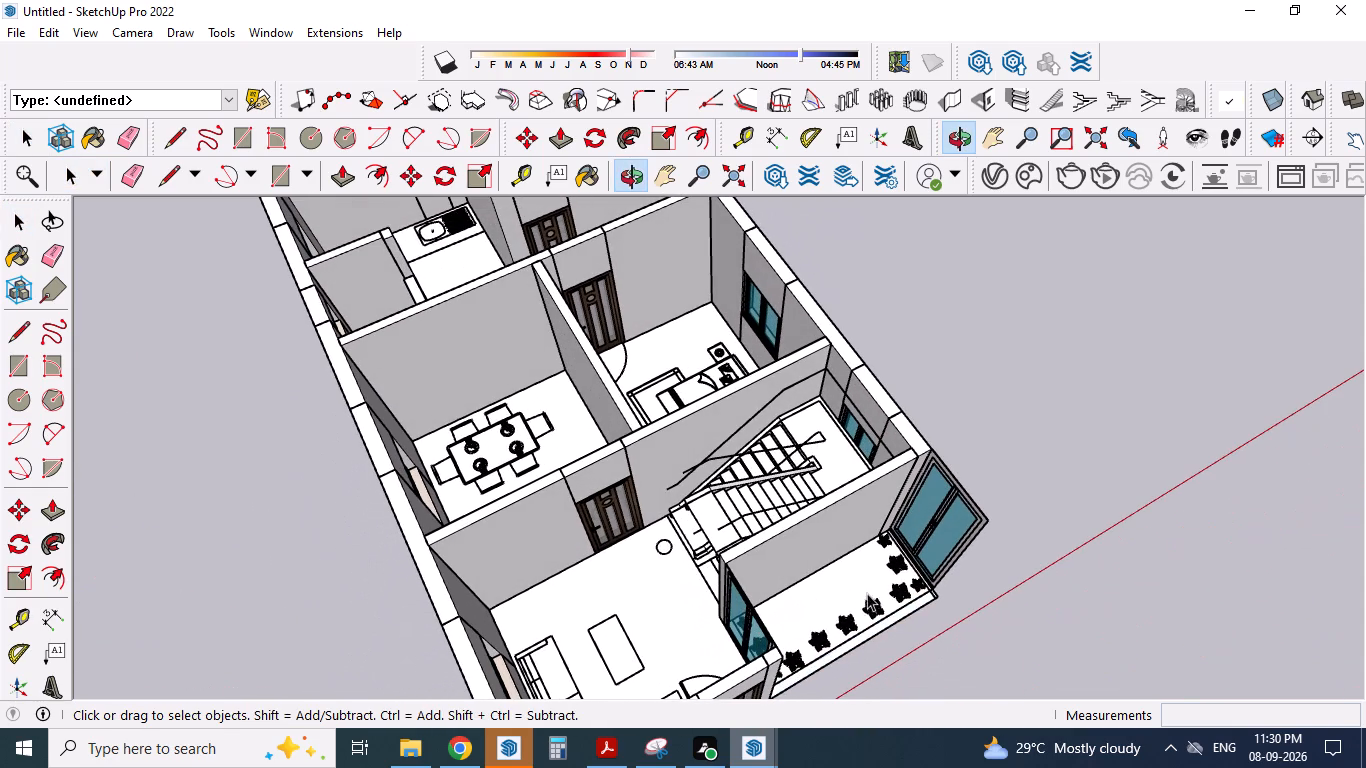
# Switch to the GF_3-9-26 model and copy the double bed from its bedroom.
pyautogui.click(771, 753)
pyautogui.click(852, 693)
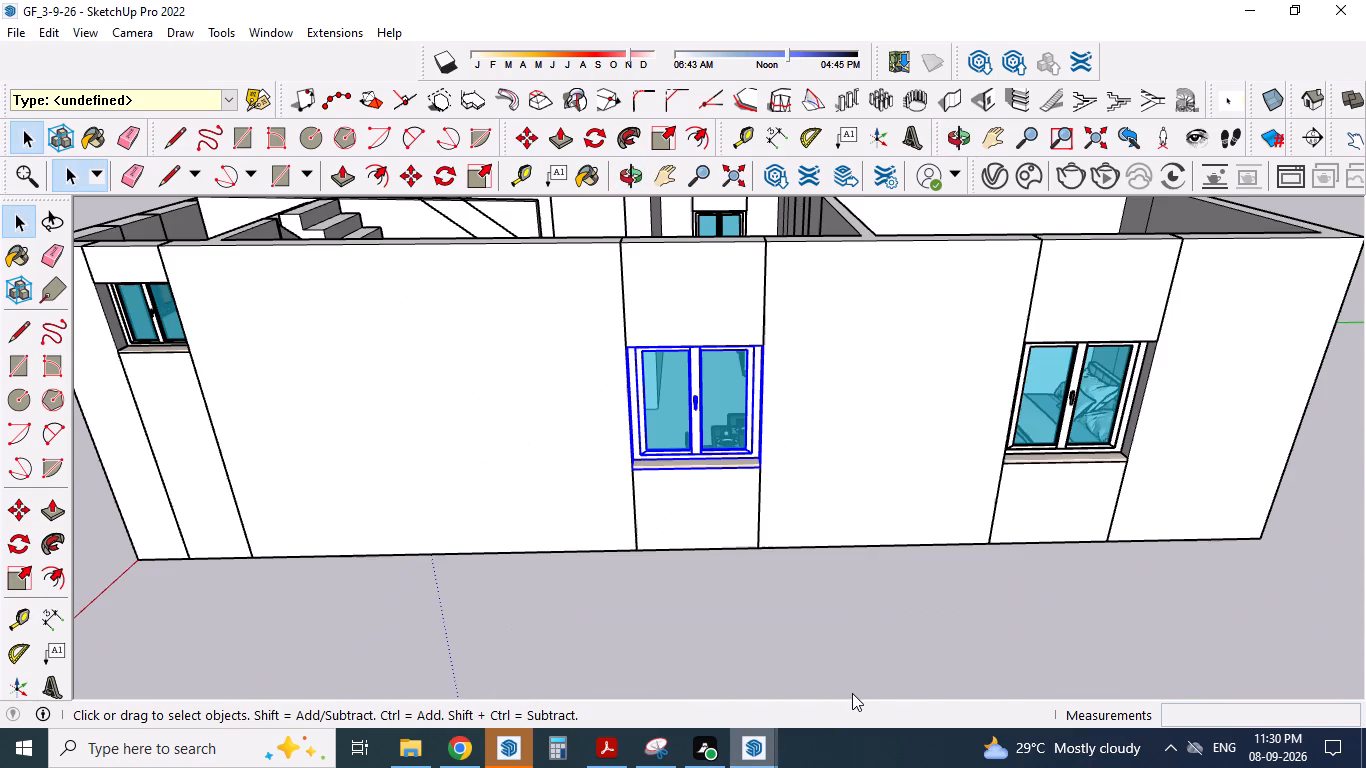
pyautogui.moveTo(883, 441); pyautogui.dragTo(779, 655, button='middle')
pyautogui.click(966, 608)
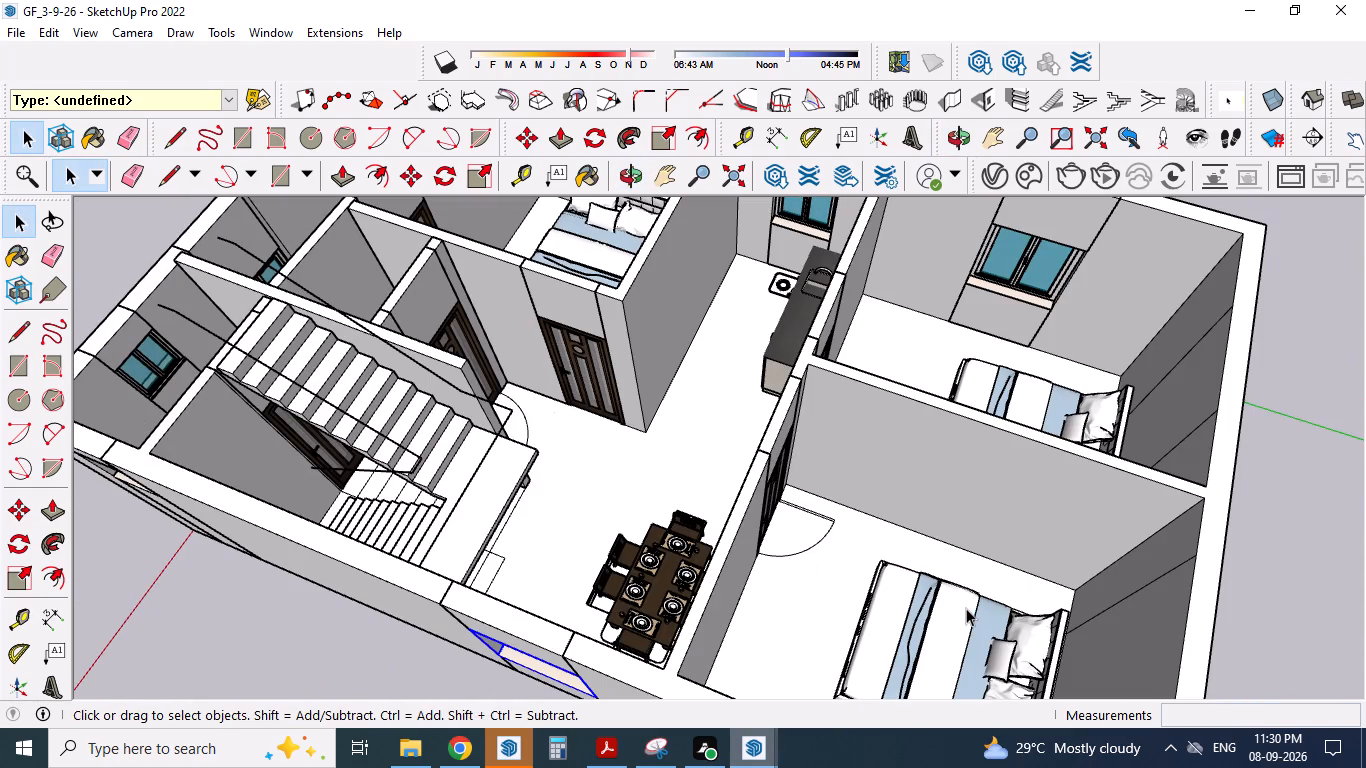
pyautogui.hotkey('ctrl', 'c')
pyautogui.keyDown('ctrl'); pyautogui.click(966, 608); pyautogui.keyUp('ctrl')
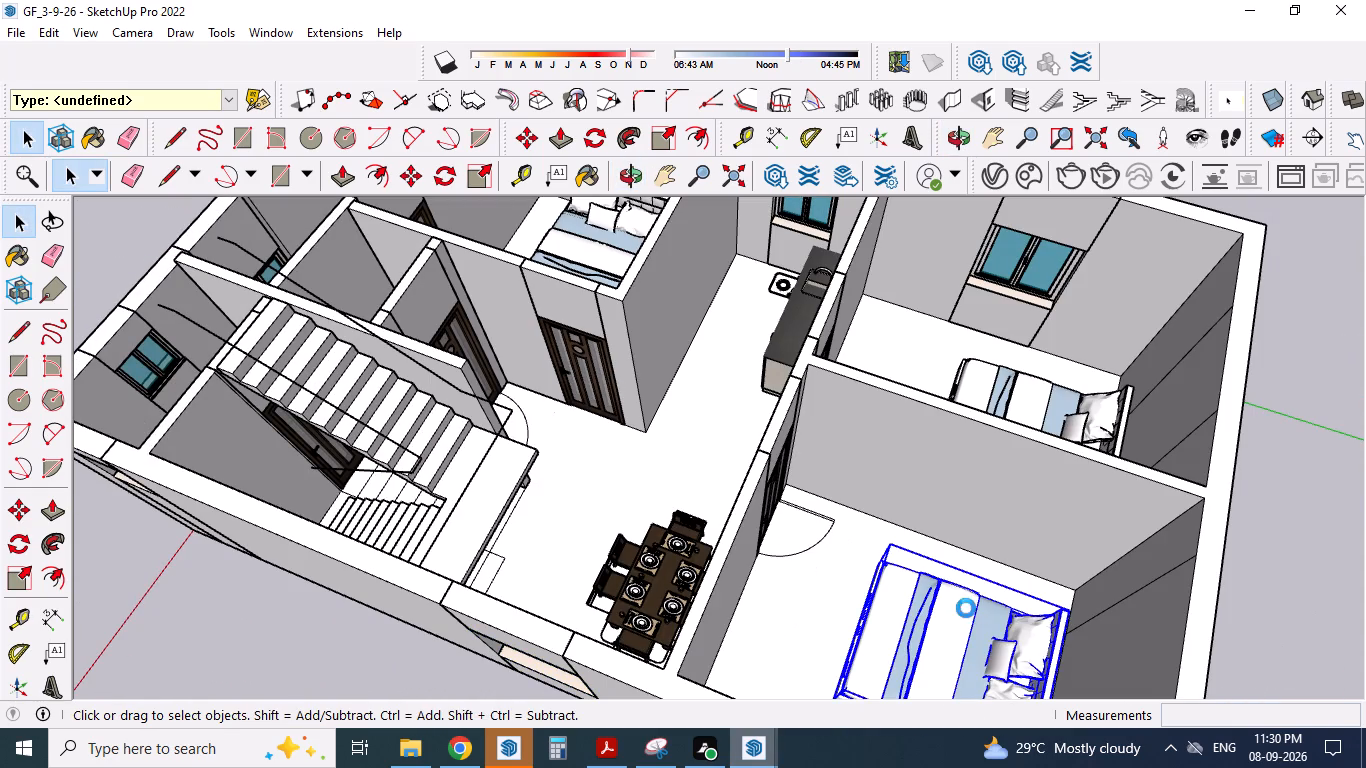
pyautogui.moveTo(922, 637); pyautogui.dragTo(841, 743)
# Return to the untitled house model, paste the double bed into the bedroom beside the staircase and align its foot corner with the drawn rug's corner.
pyautogui.click(770, 750)
pyautogui.click(633, 663)
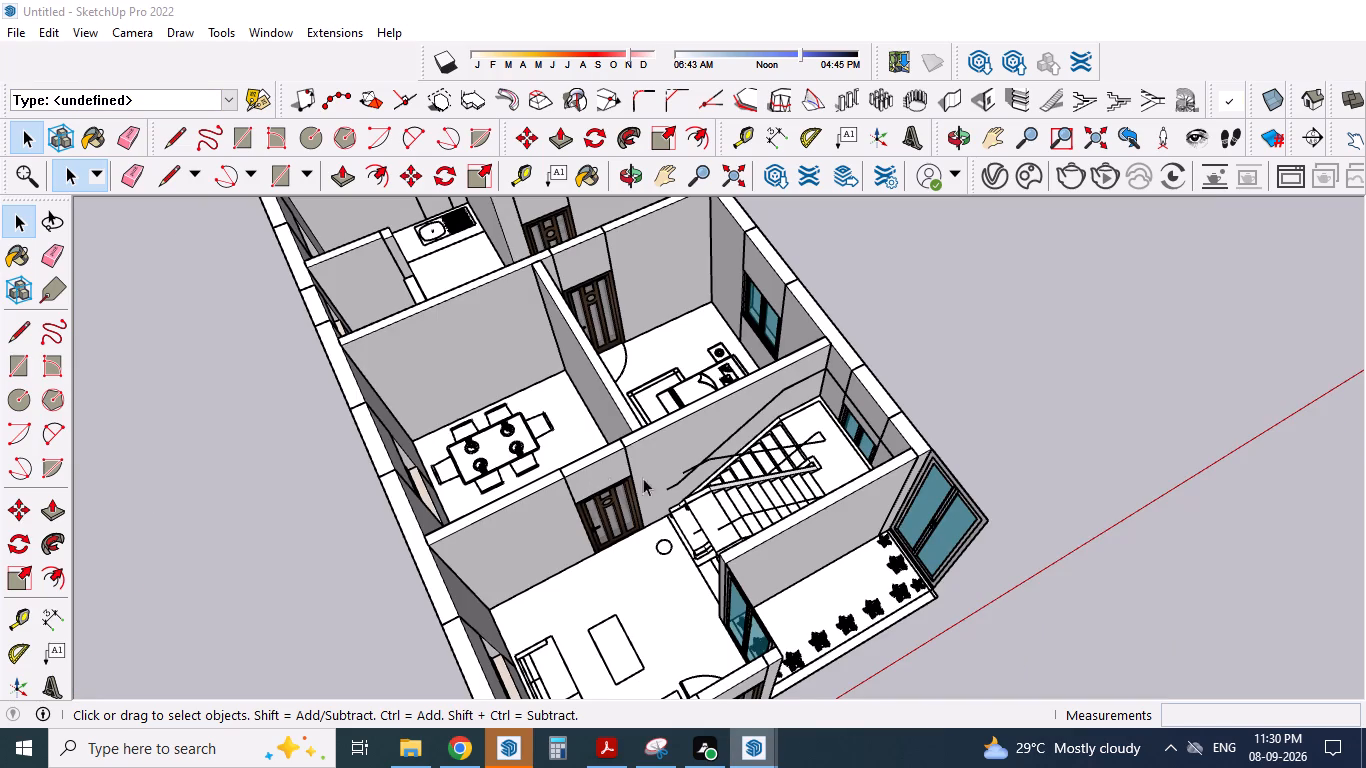
pyautogui.moveTo(756, 547); pyautogui.dragTo(1027, 569, button='middle')
pyautogui.scroll(-1, 973, 559)
pyautogui.moveTo(673, 517); pyautogui.dragTo(680, 539, button='middle')
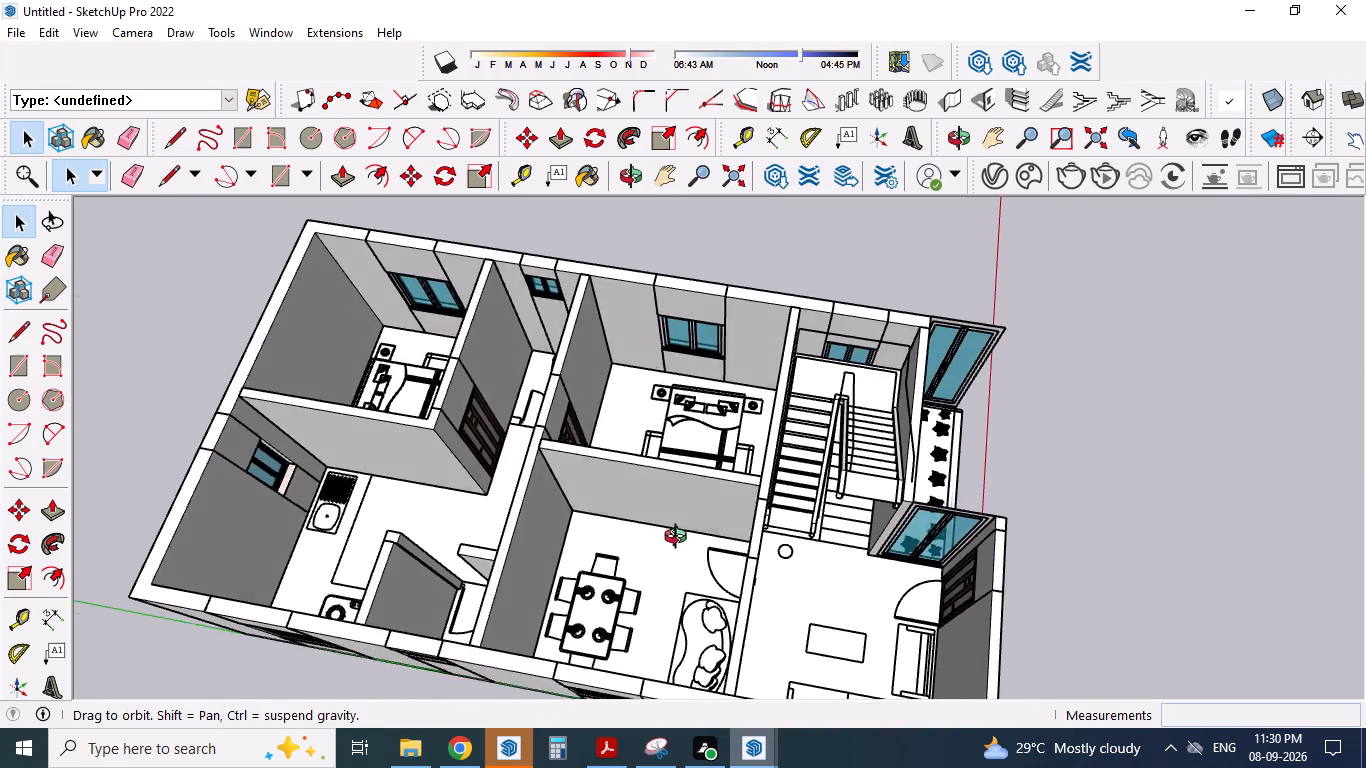
pyautogui.moveTo(680, 539); pyautogui.dragTo(695, 582, button='middle')
pyautogui.scroll(3, 714, 447)
pyautogui.hotkey('ctrl', 'v')
pyautogui.keyDown('ctrl'); pyautogui.click(696, 468); pyautogui.keyUp('ctrl')
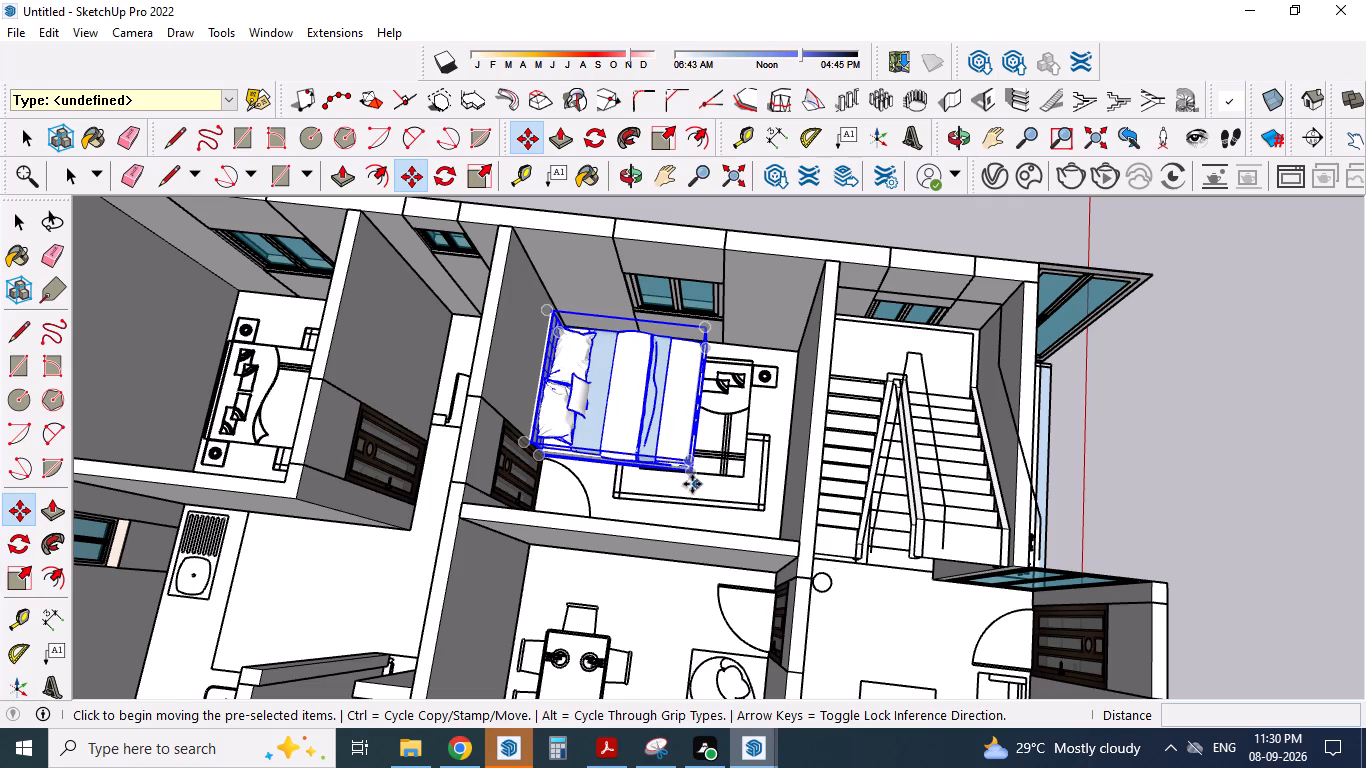
pyautogui.moveTo(692, 484); pyautogui.dragTo(698, 474, button='middle')
pyautogui.scroll(12, 696, 481)
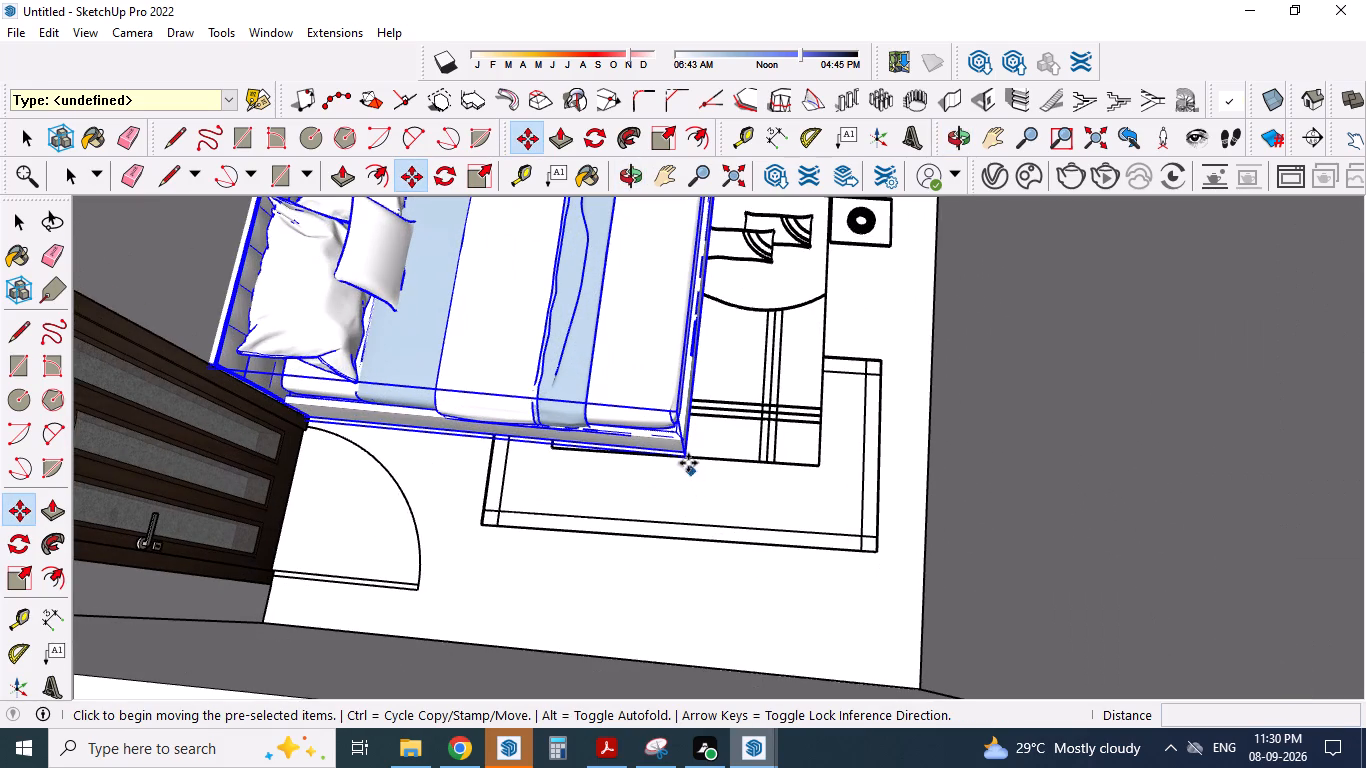
pyautogui.moveTo(686, 457); pyautogui.dragTo(867, 530)
pyautogui.click(867, 530)
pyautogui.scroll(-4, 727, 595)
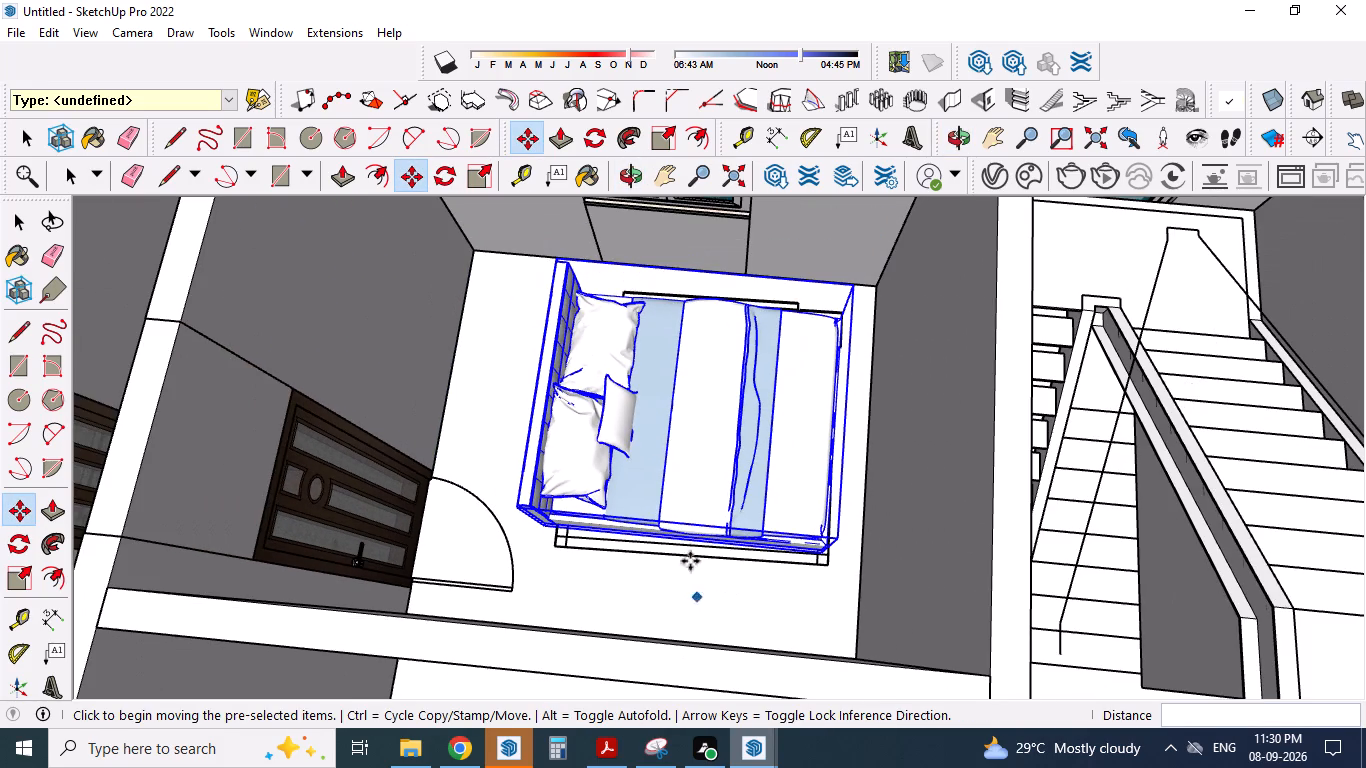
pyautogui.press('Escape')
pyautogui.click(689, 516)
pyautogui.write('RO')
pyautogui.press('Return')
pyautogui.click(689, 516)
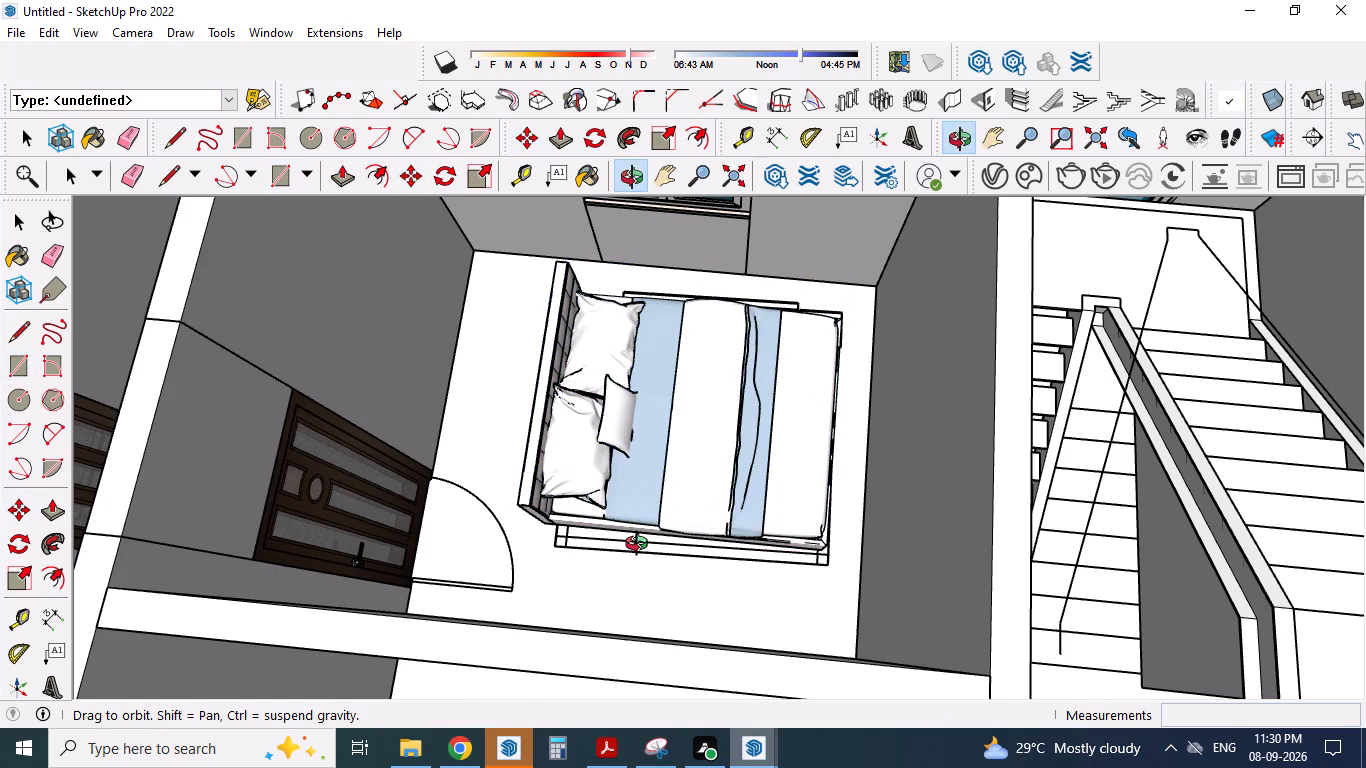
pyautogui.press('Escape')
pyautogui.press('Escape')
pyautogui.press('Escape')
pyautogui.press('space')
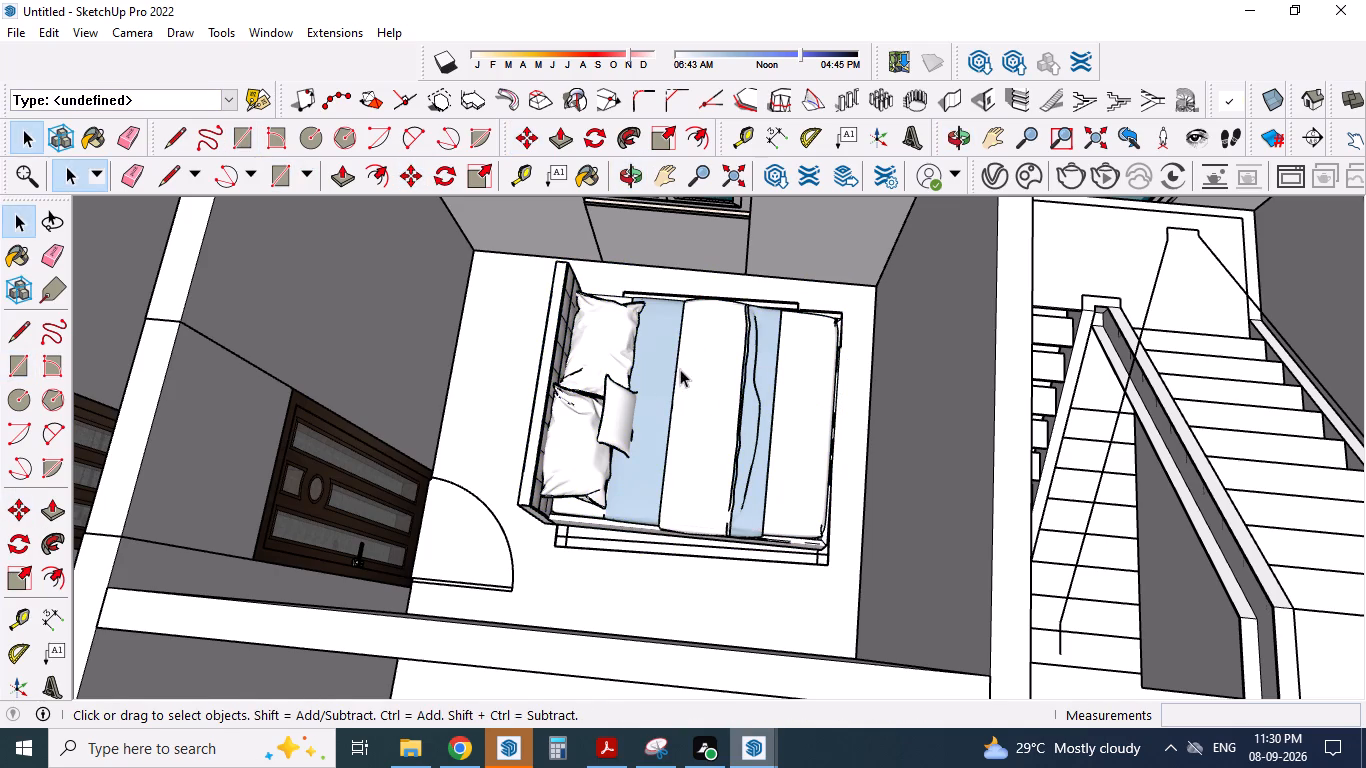
# Rotate the pasted double bed by 90 degrees on the floor plane about the drawn rug's corner.
pyautogui.click(626, 338)
pyautogui.click(448, 175)
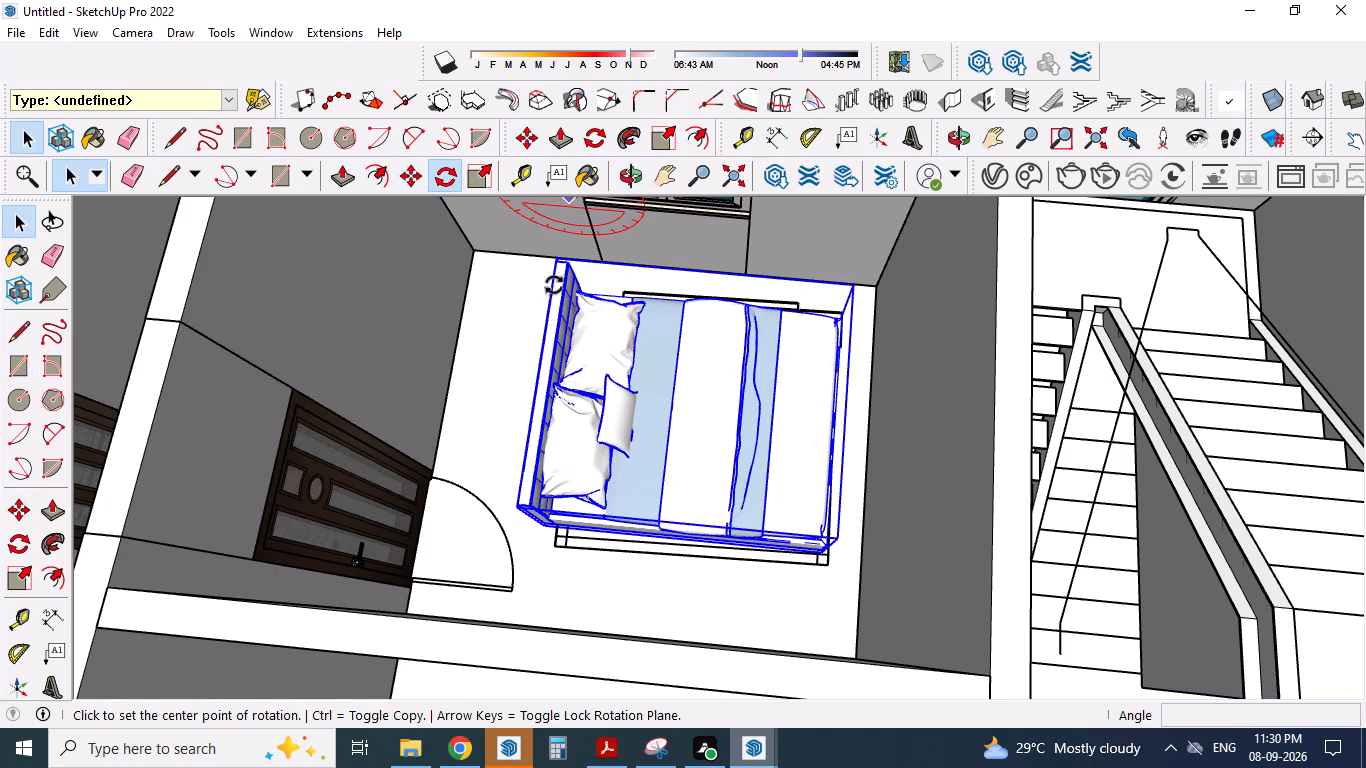
pyautogui.click(551, 536)
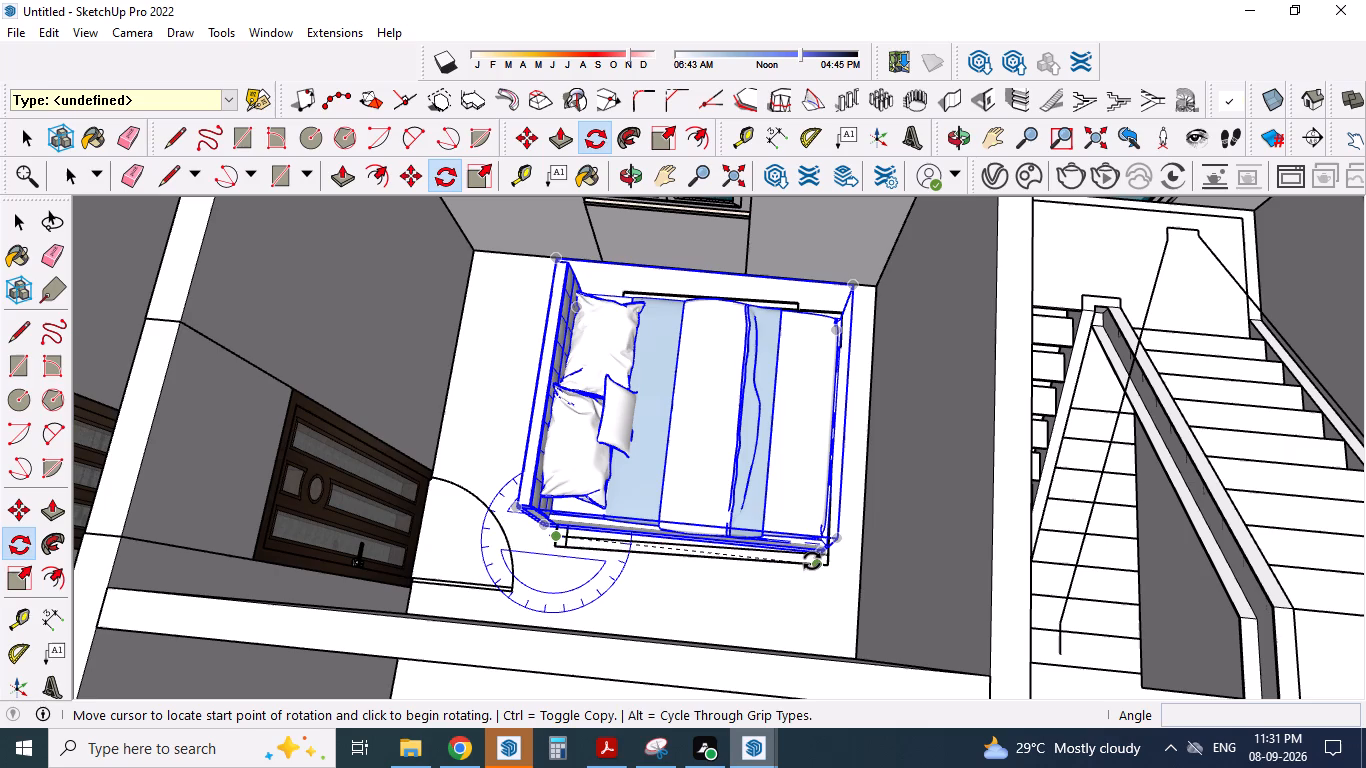
pyautogui.scroll(5, 812, 561)
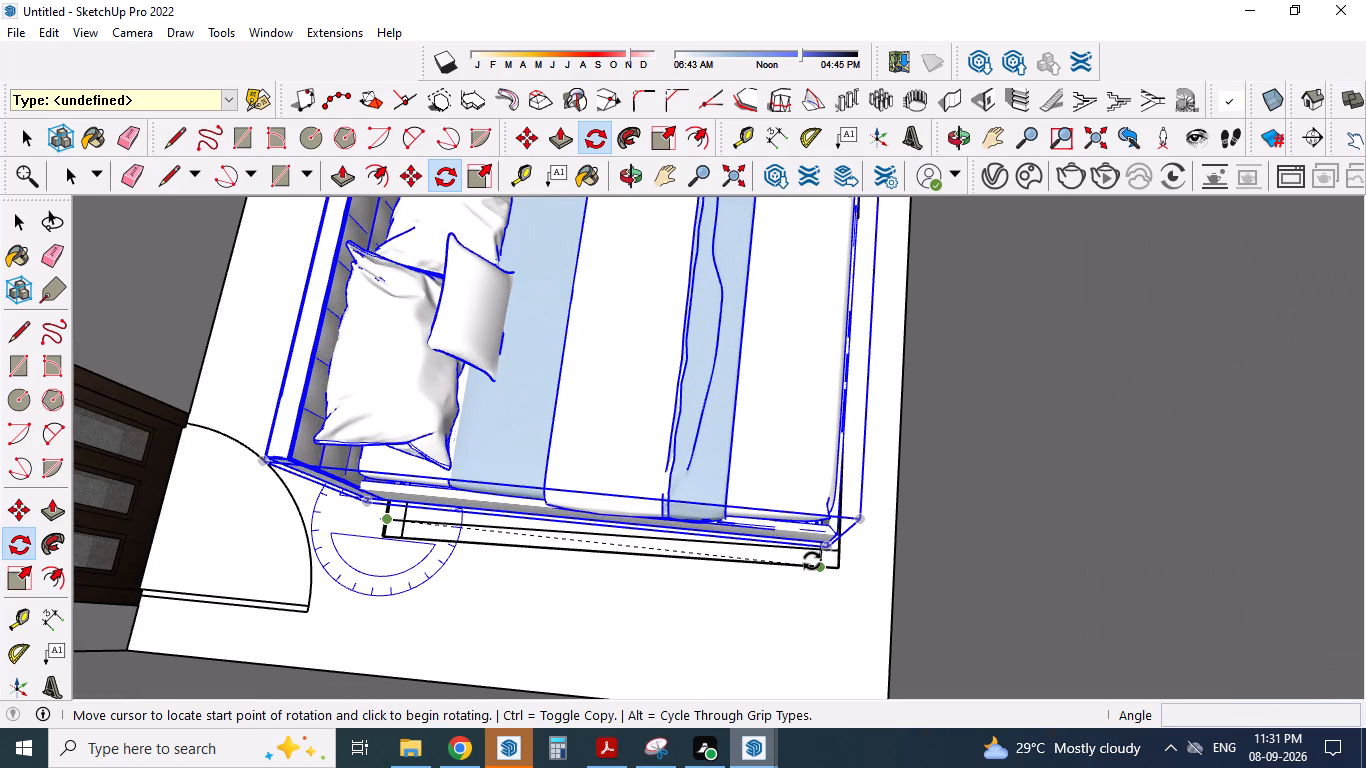
pyautogui.click(819, 552)
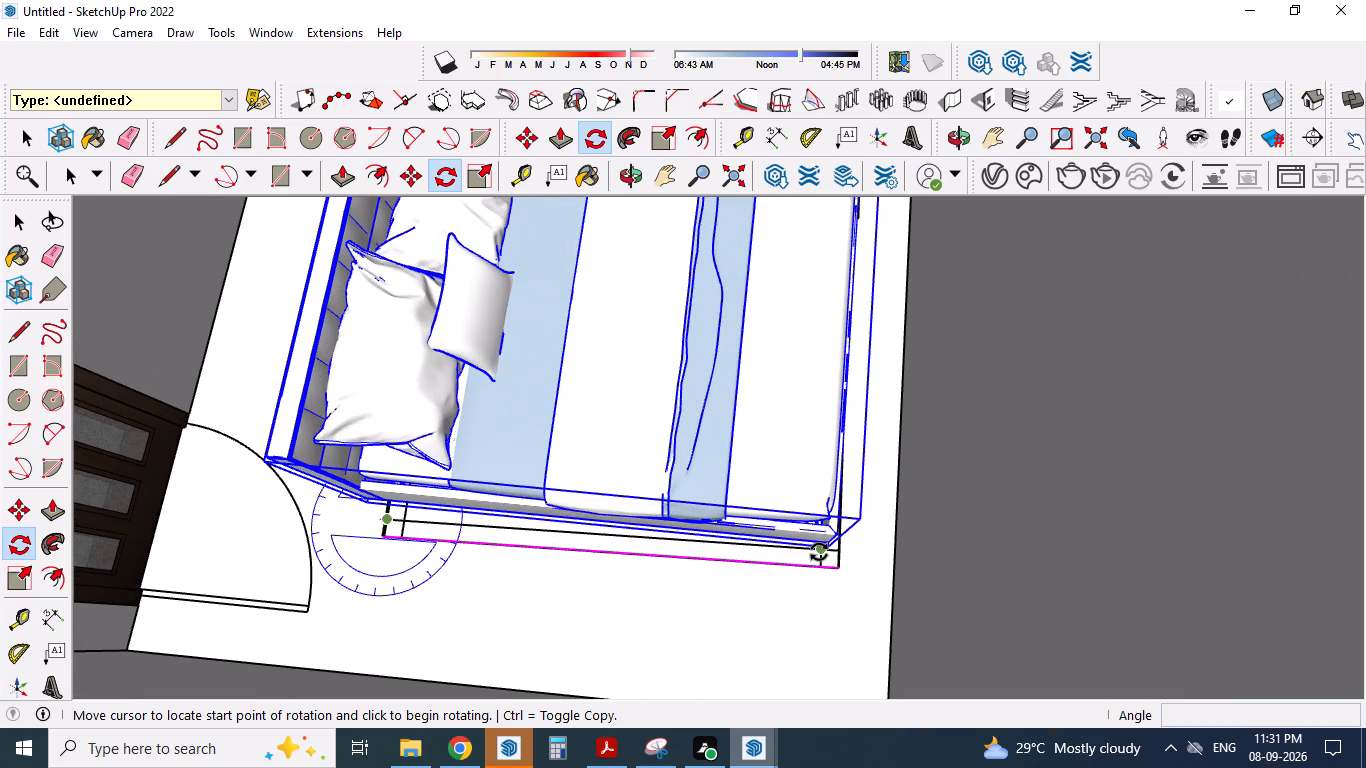
pyautogui.write('90')
pyautogui.press('Return')
# Move the rotated bed about 5' 7" onto the drawn bed outline, with its headboard towards the window wall.
pyautogui.scroll(-7, 678, 551)
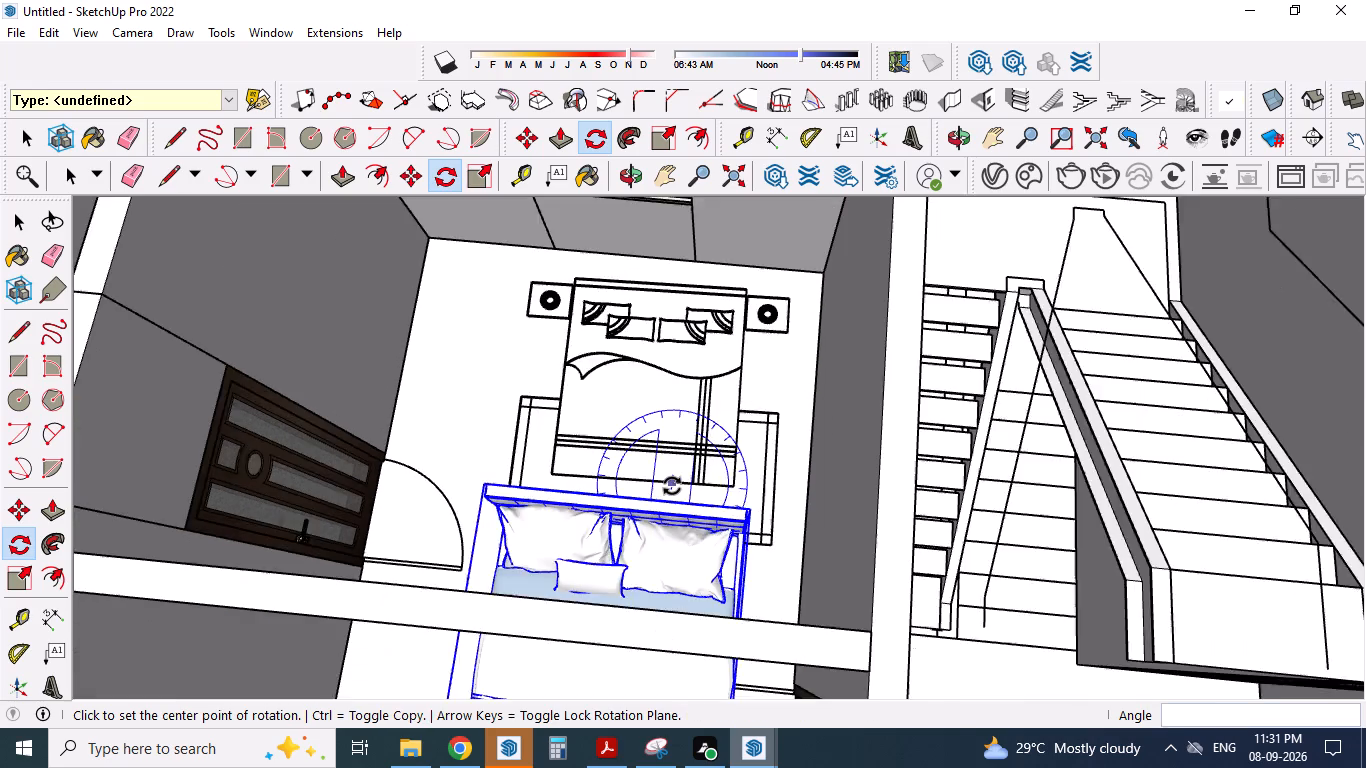
pyautogui.scroll(-2, 672, 486)
pyautogui.press('Escape')
pyautogui.press('Escape')
pyautogui.click(646, 501)
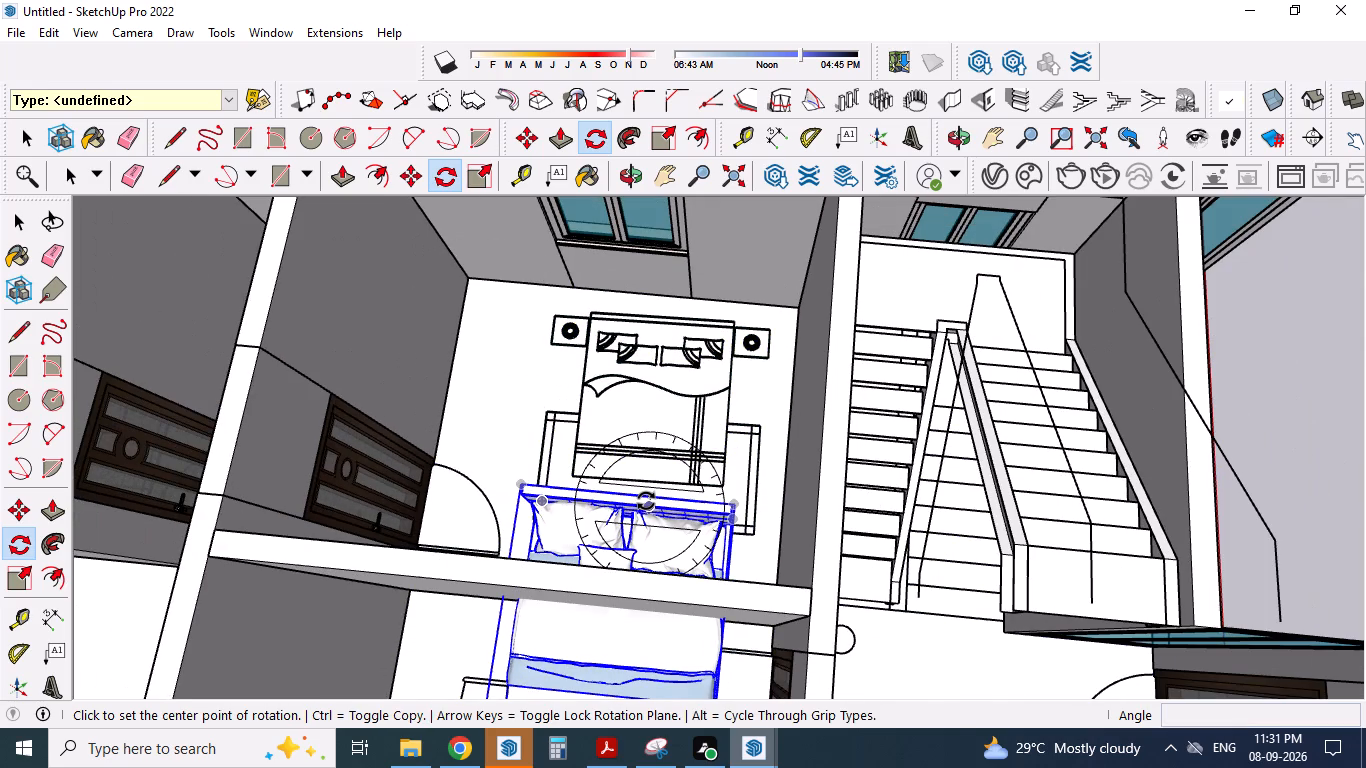
pyautogui.press('space')
pyautogui.click(646, 501)
pyautogui.press('m')
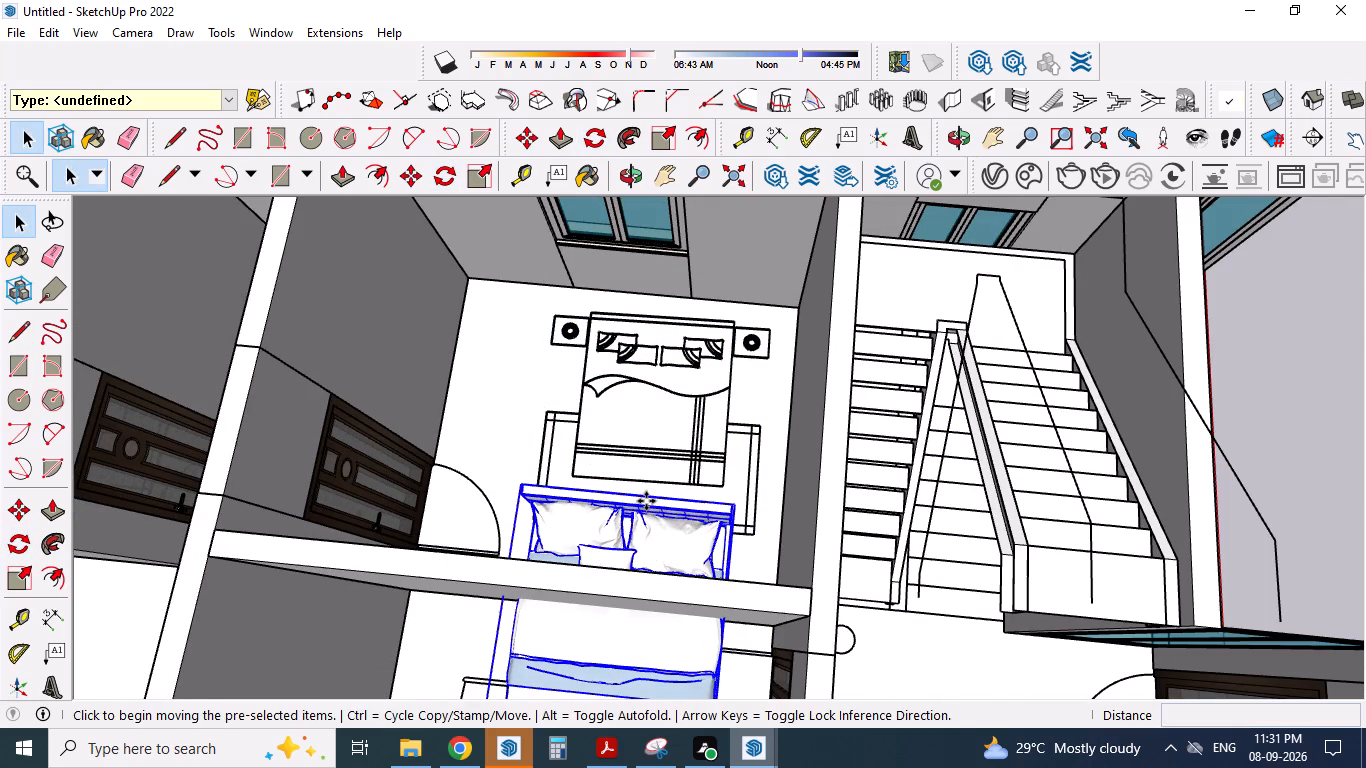
pyautogui.press('Return')
pyautogui.moveTo(646, 501); pyautogui.dragTo(665, 319)
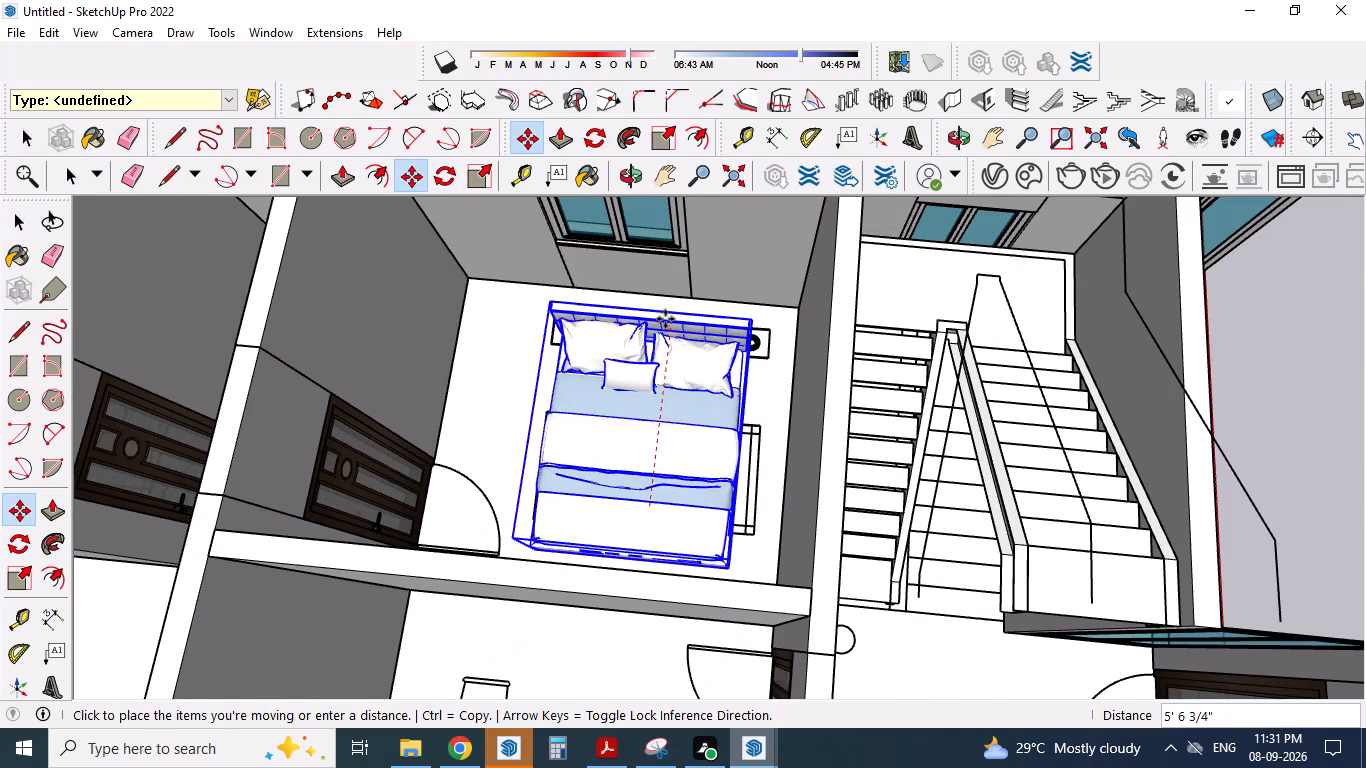
pyautogui.moveTo(665, 319); pyautogui.dragTo(668, 317)
pyautogui.click(668, 317)
pyautogui.scroll(-6, 686, 360)
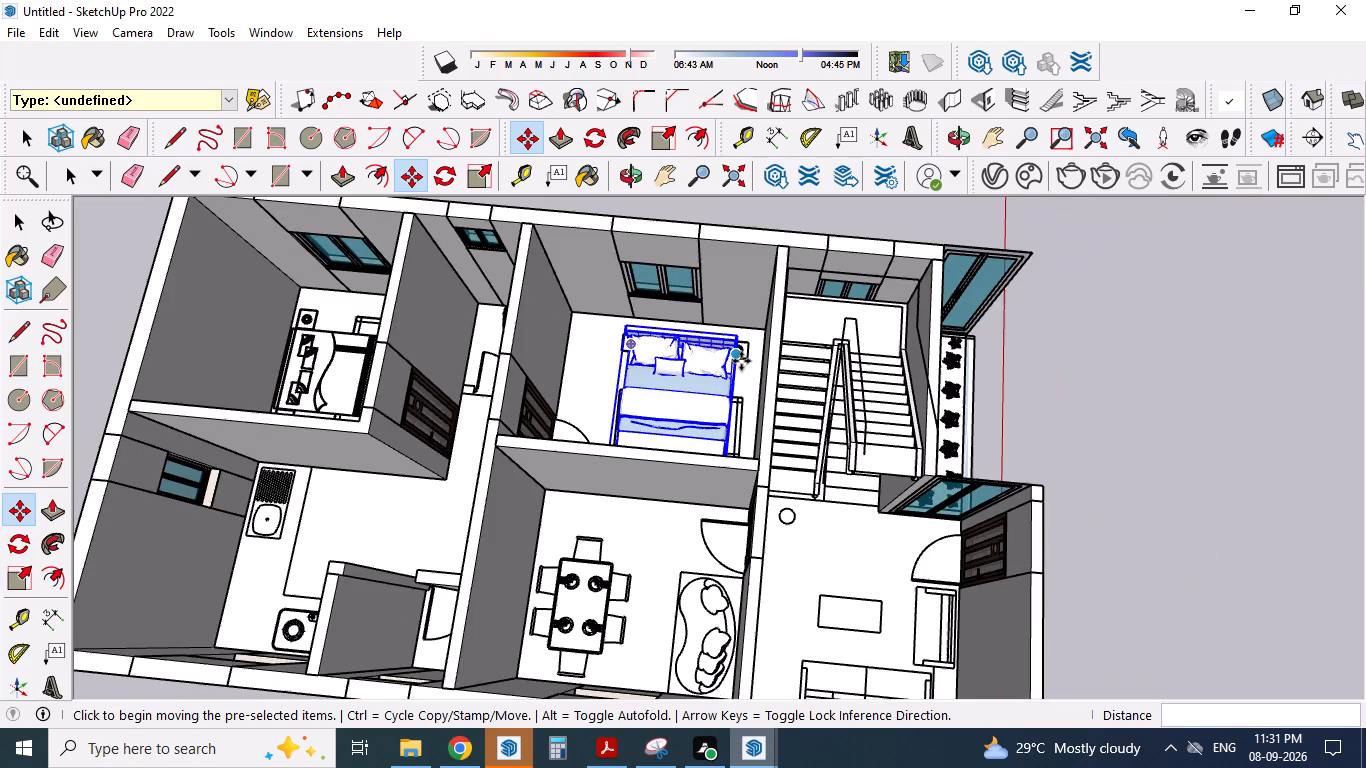
pyautogui.scroll(-1, 741, 361)
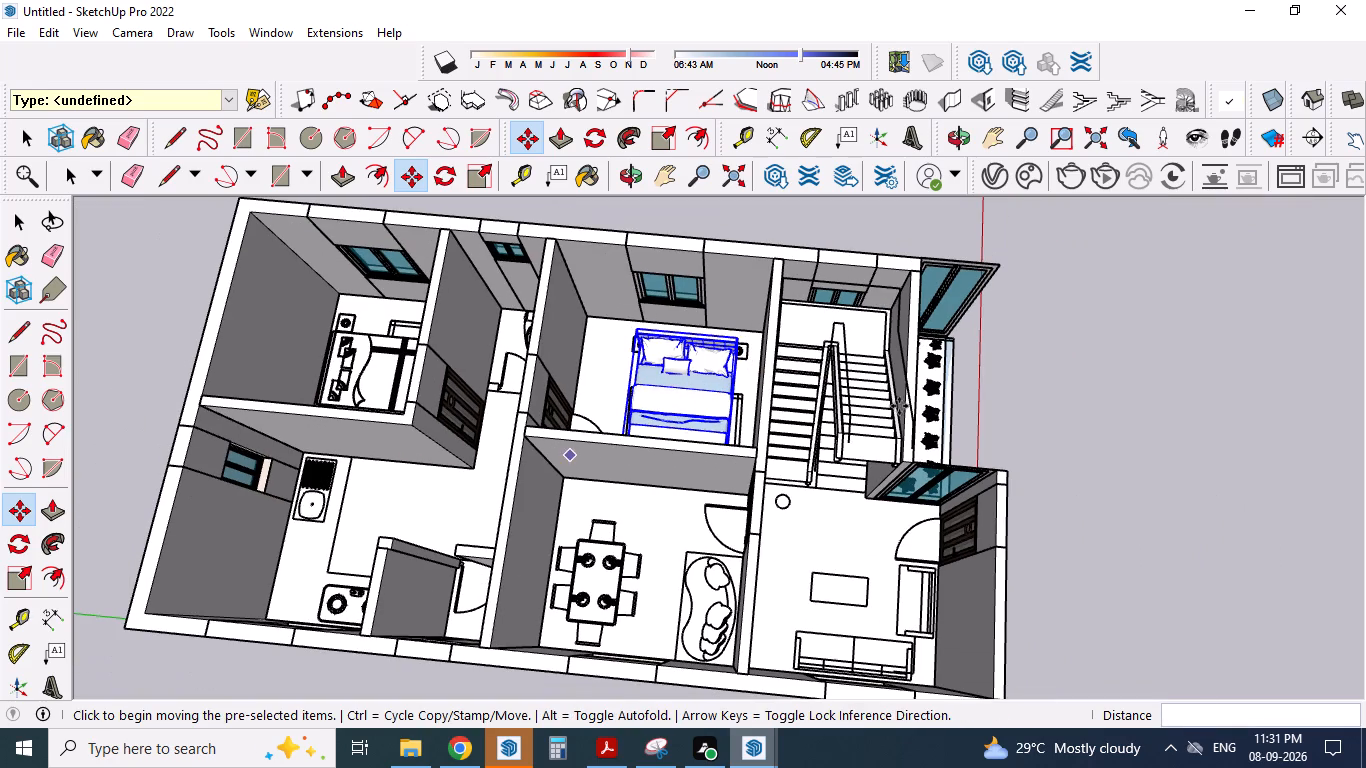
pyautogui.press('Escape')
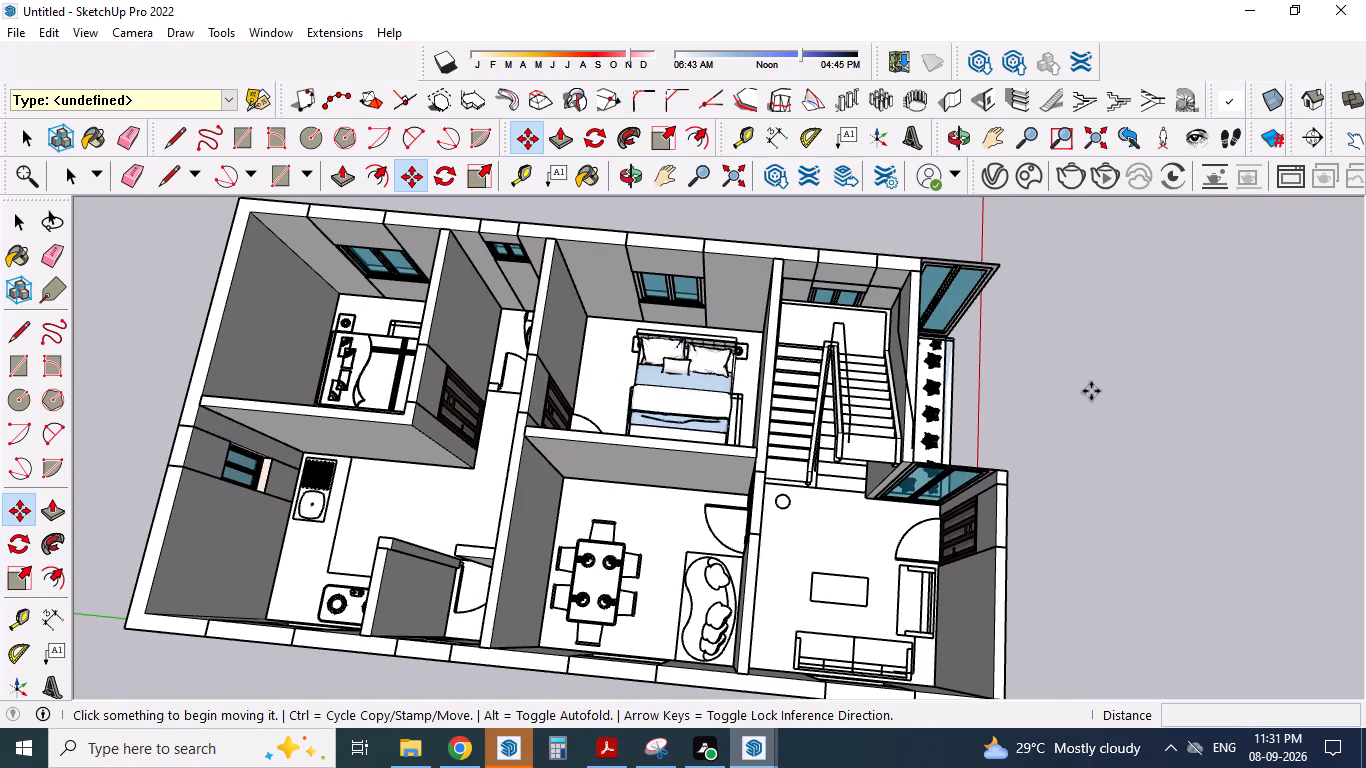
pyautogui.press('Escape')
# Paste another double bed into the rear bedroom and move it about 1' 5" onto the drawn bed outline, aligning it with the rug's corner.
pyautogui.hotkey('ctrl', 'v')
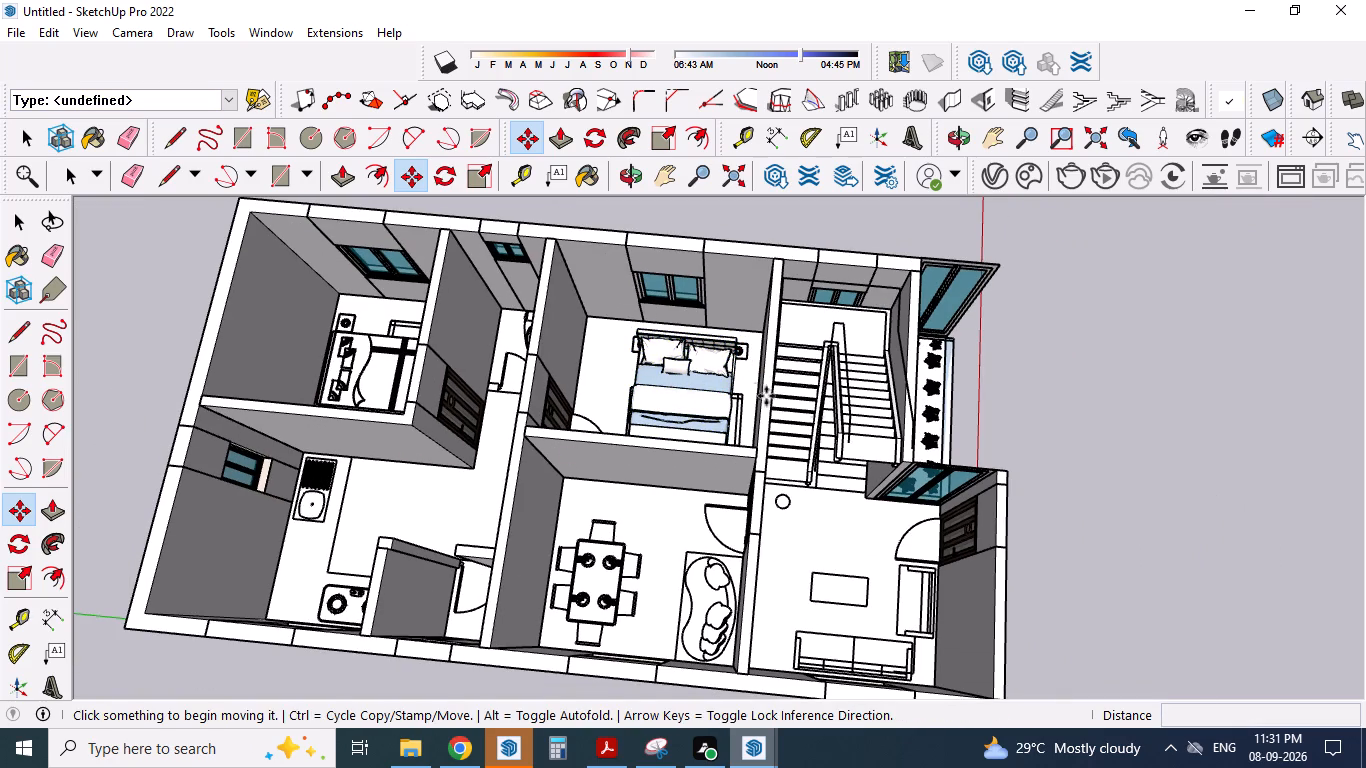
pyautogui.scroll(2, 319, 371)
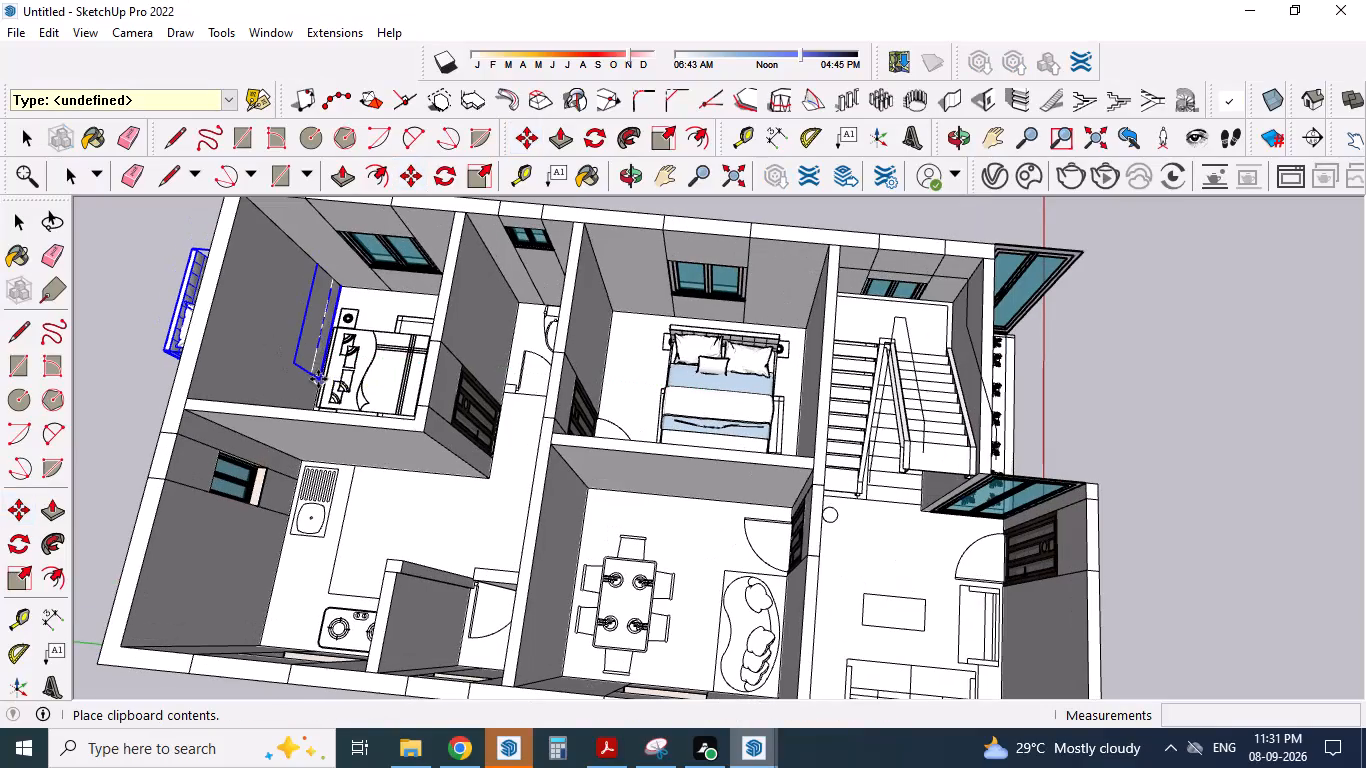
pyautogui.moveTo(387, 406); pyautogui.dragTo(445, 444, button='middle')
pyautogui.scroll(2, 395, 455)
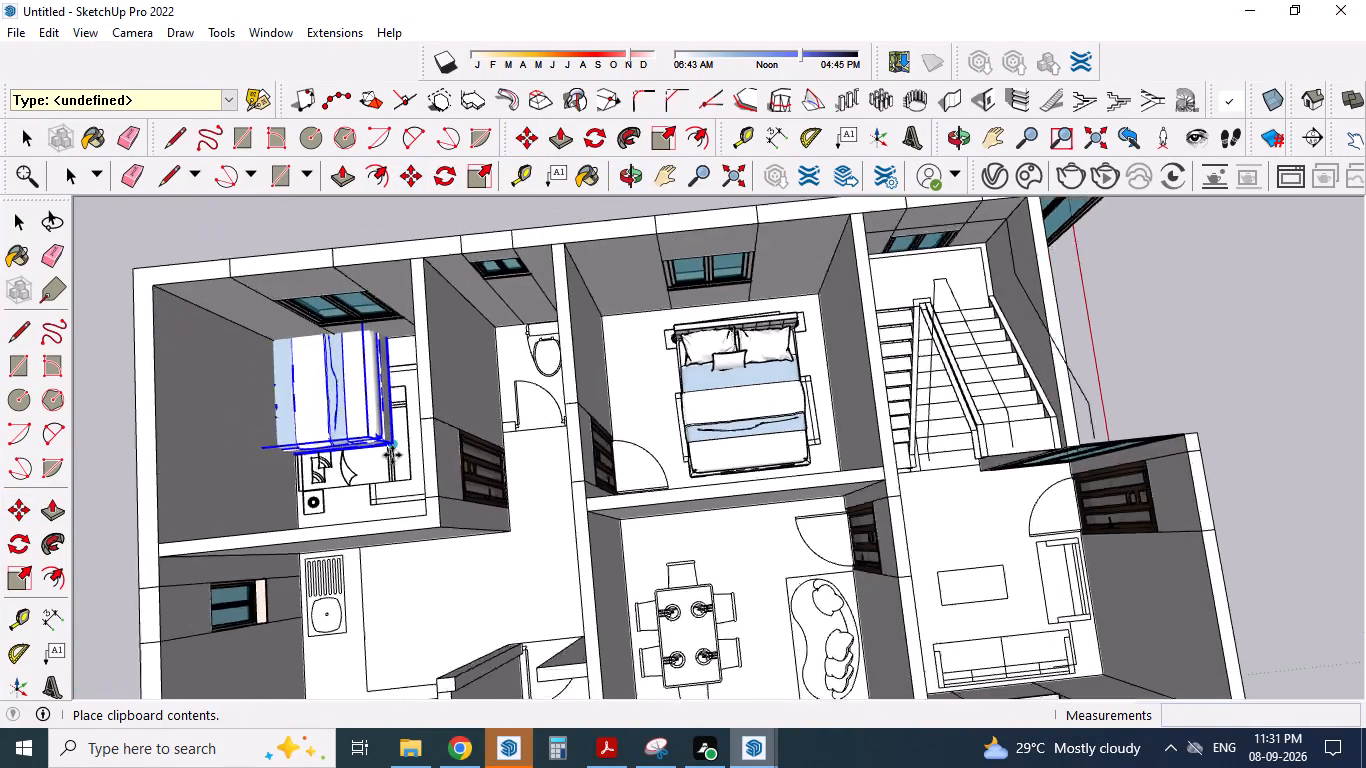
pyautogui.scroll(4, 392, 455)
pyautogui.click(416, 498)
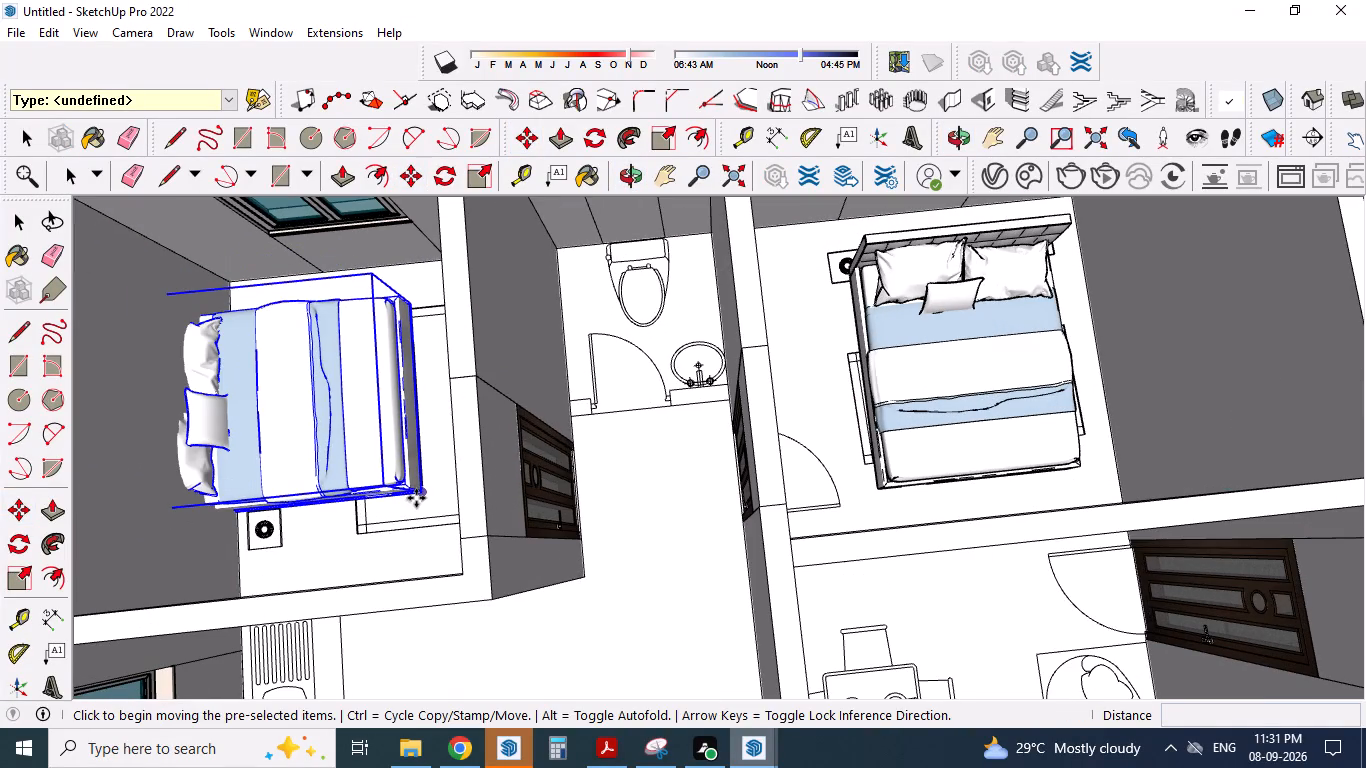
pyautogui.scroll(5, 306, 505)
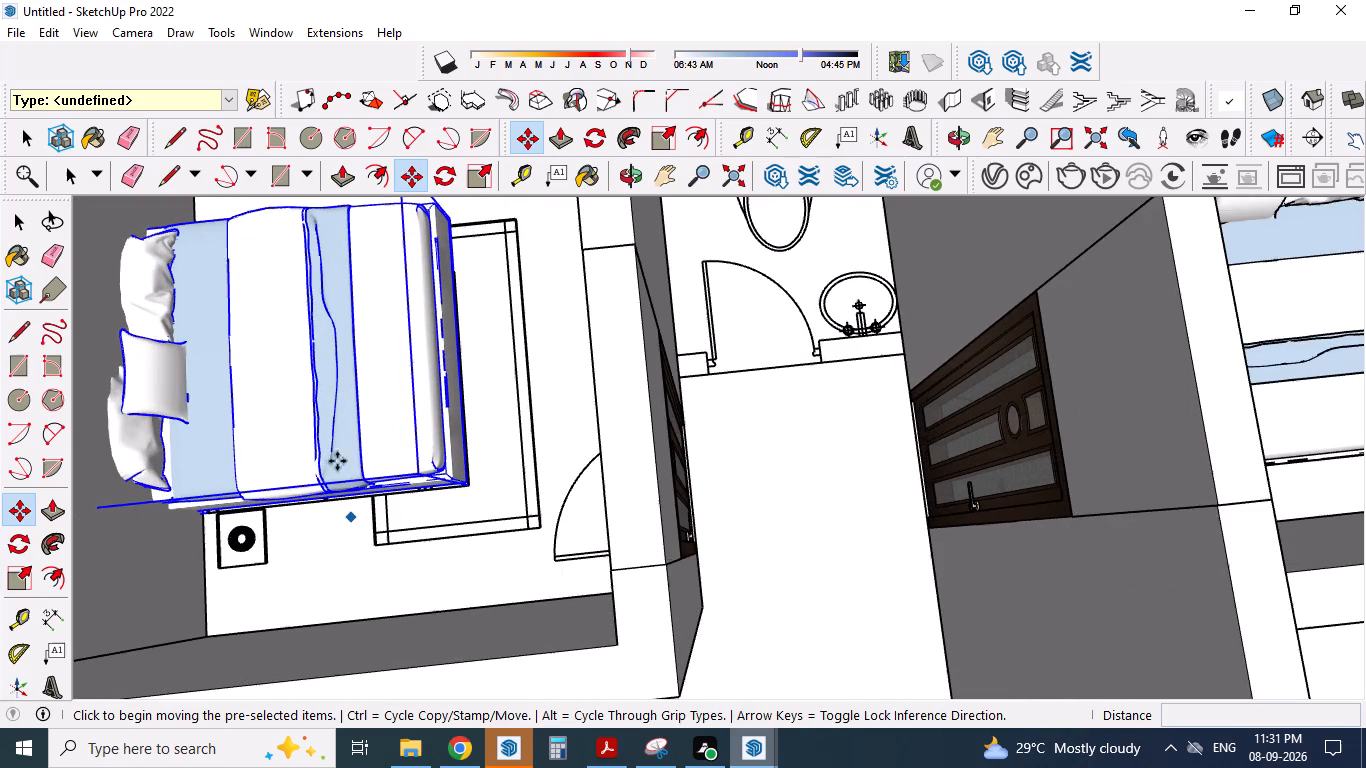
pyautogui.moveTo(481, 488); pyautogui.dragTo(553, 522)
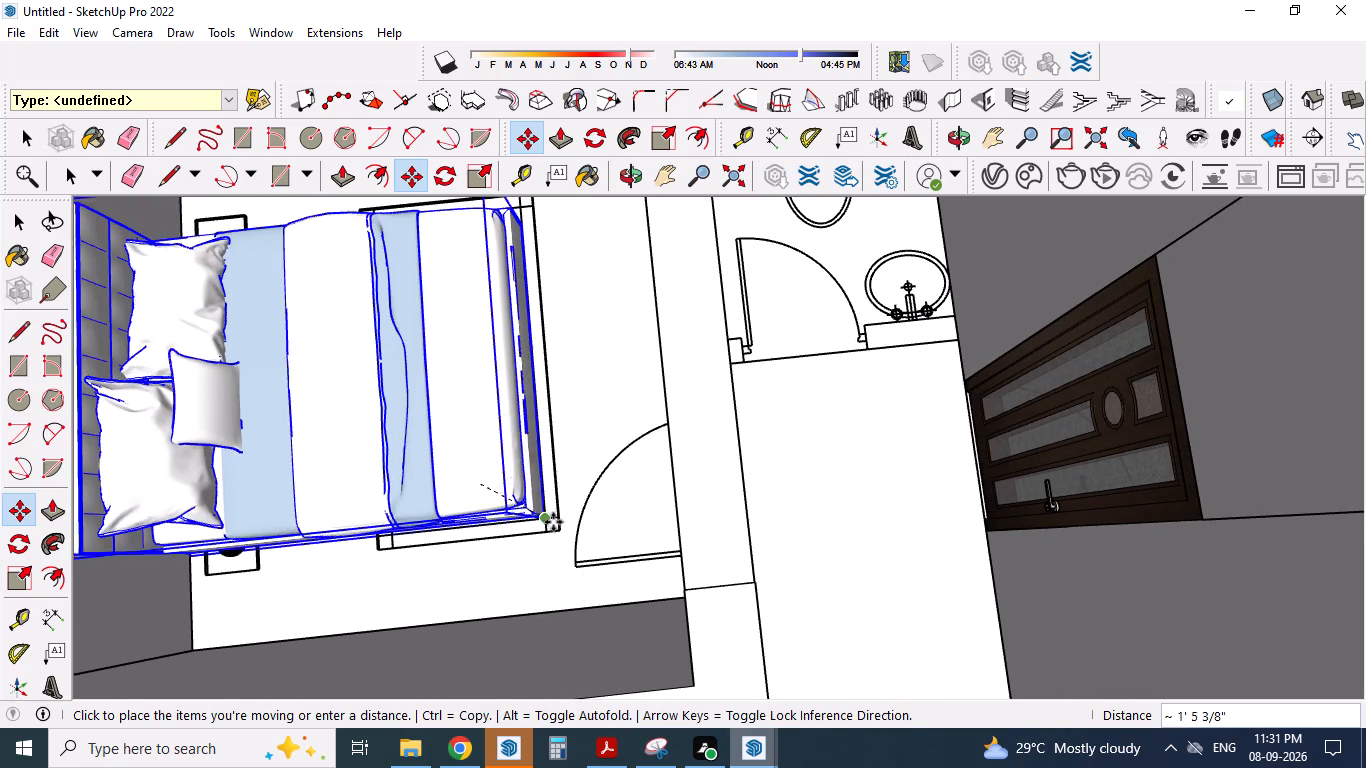
pyautogui.moveTo(553, 522); pyautogui.dragTo(555, 522)
pyautogui.click(555, 522)
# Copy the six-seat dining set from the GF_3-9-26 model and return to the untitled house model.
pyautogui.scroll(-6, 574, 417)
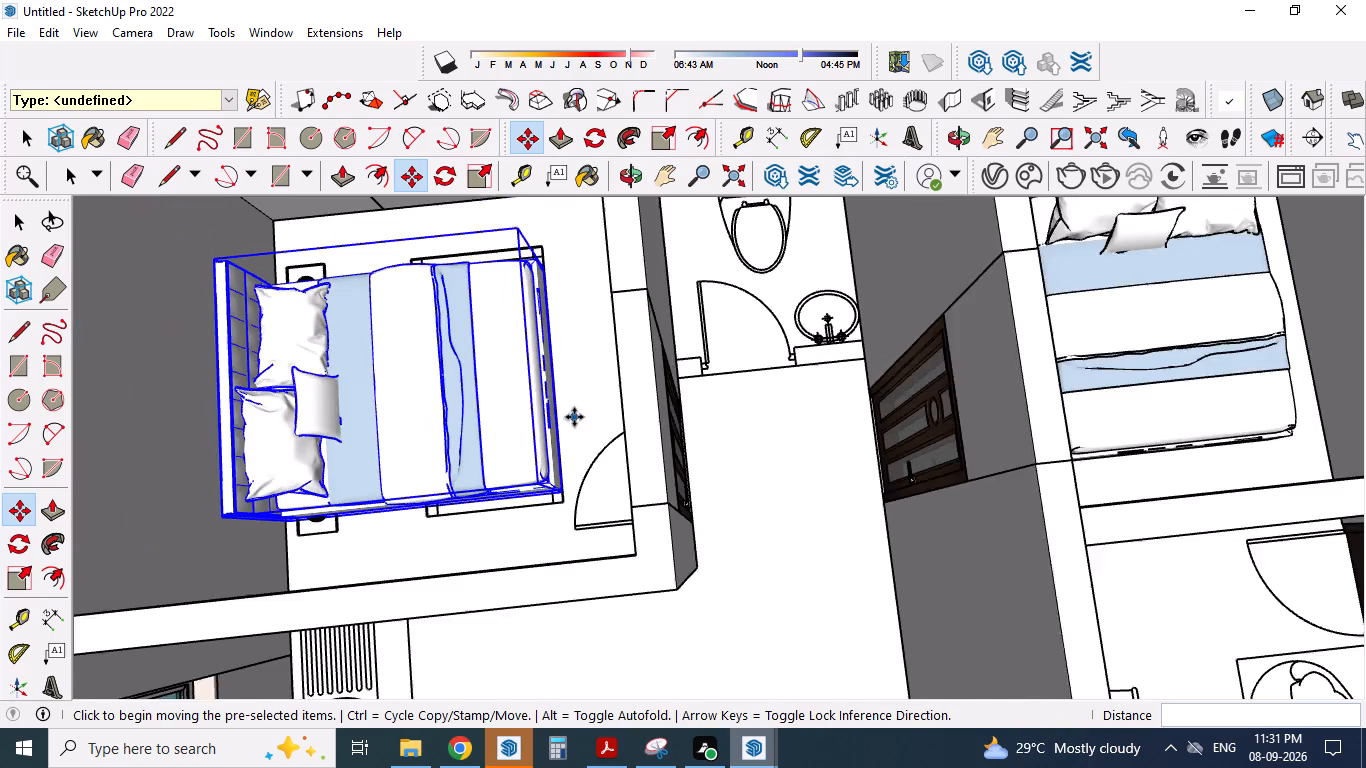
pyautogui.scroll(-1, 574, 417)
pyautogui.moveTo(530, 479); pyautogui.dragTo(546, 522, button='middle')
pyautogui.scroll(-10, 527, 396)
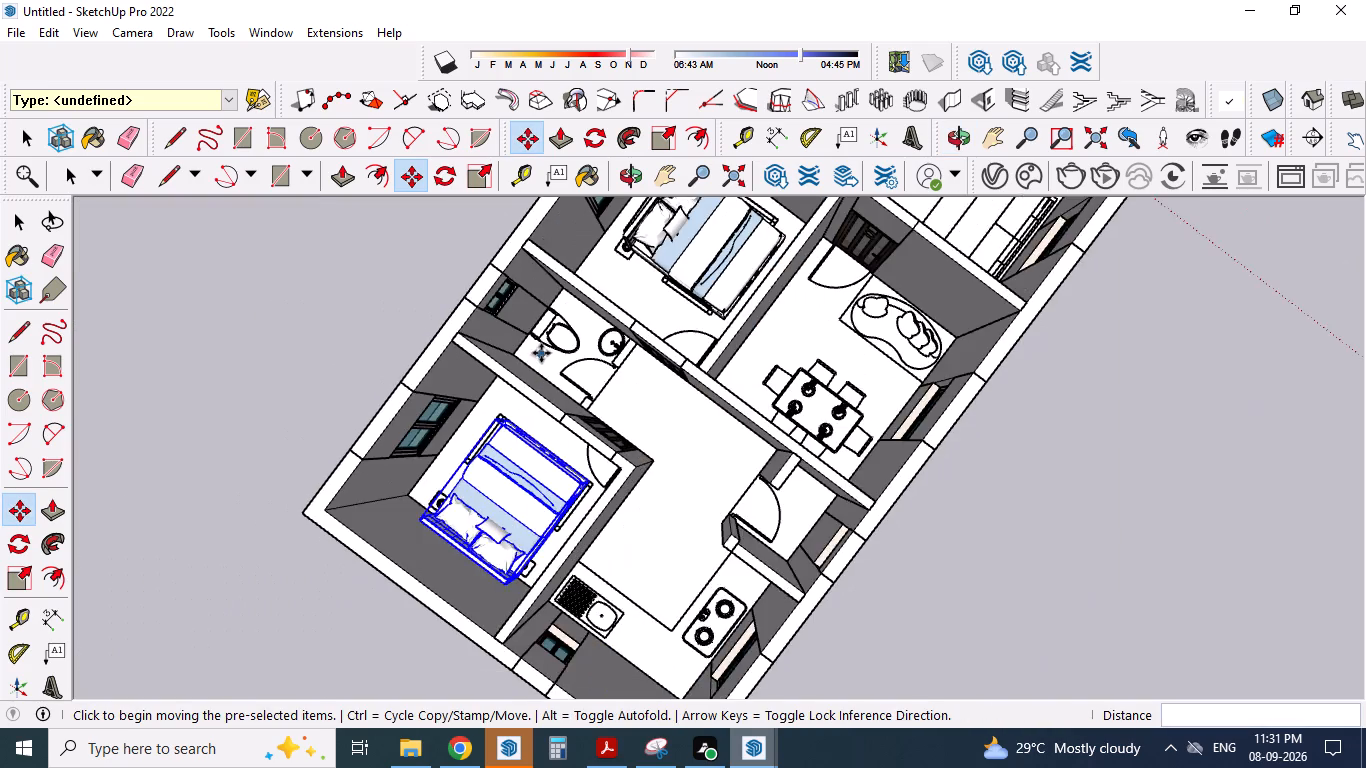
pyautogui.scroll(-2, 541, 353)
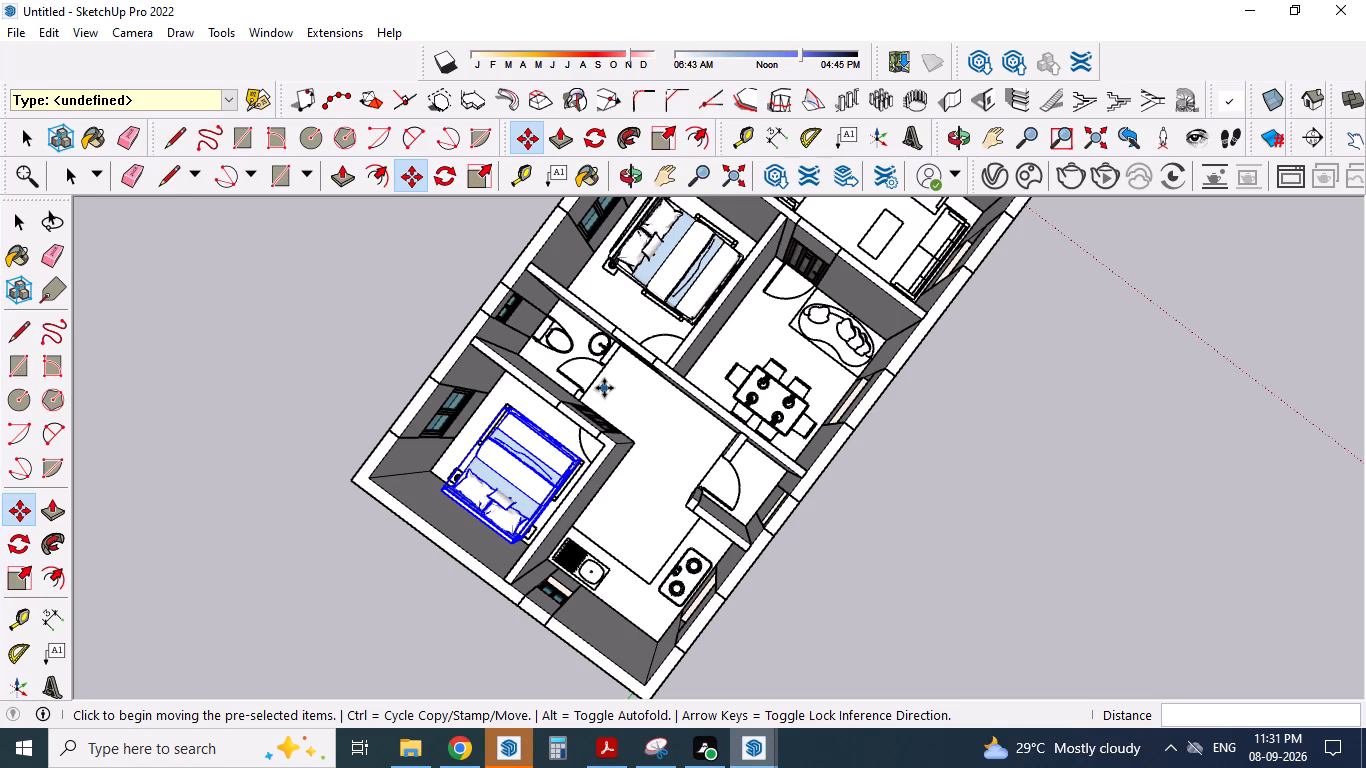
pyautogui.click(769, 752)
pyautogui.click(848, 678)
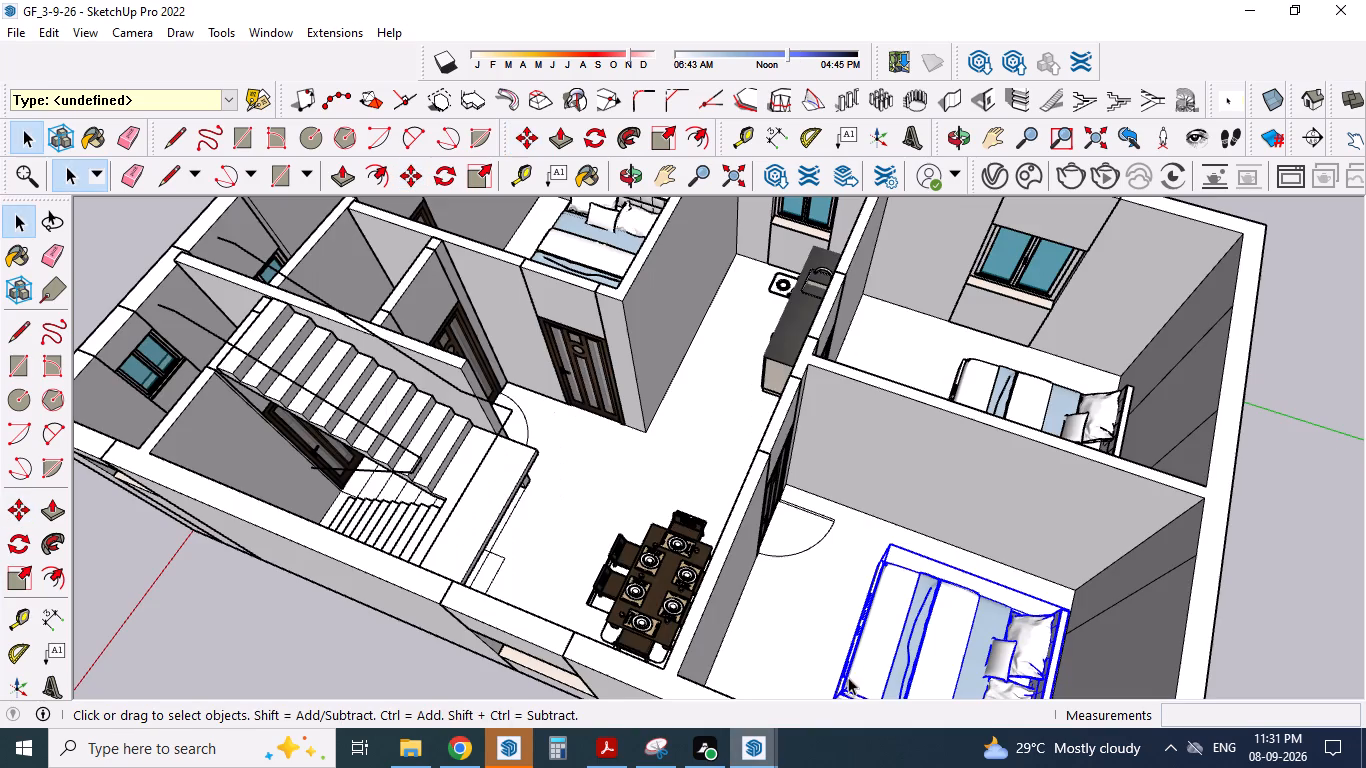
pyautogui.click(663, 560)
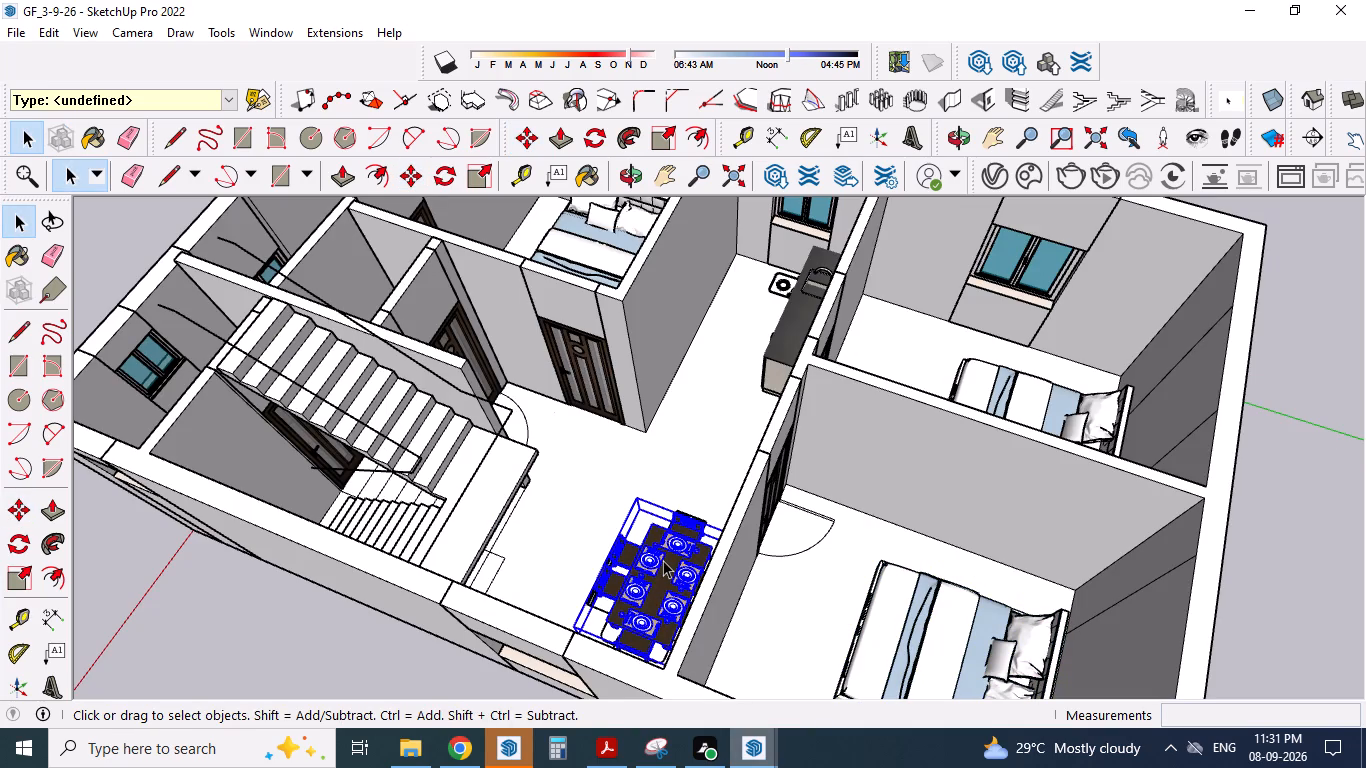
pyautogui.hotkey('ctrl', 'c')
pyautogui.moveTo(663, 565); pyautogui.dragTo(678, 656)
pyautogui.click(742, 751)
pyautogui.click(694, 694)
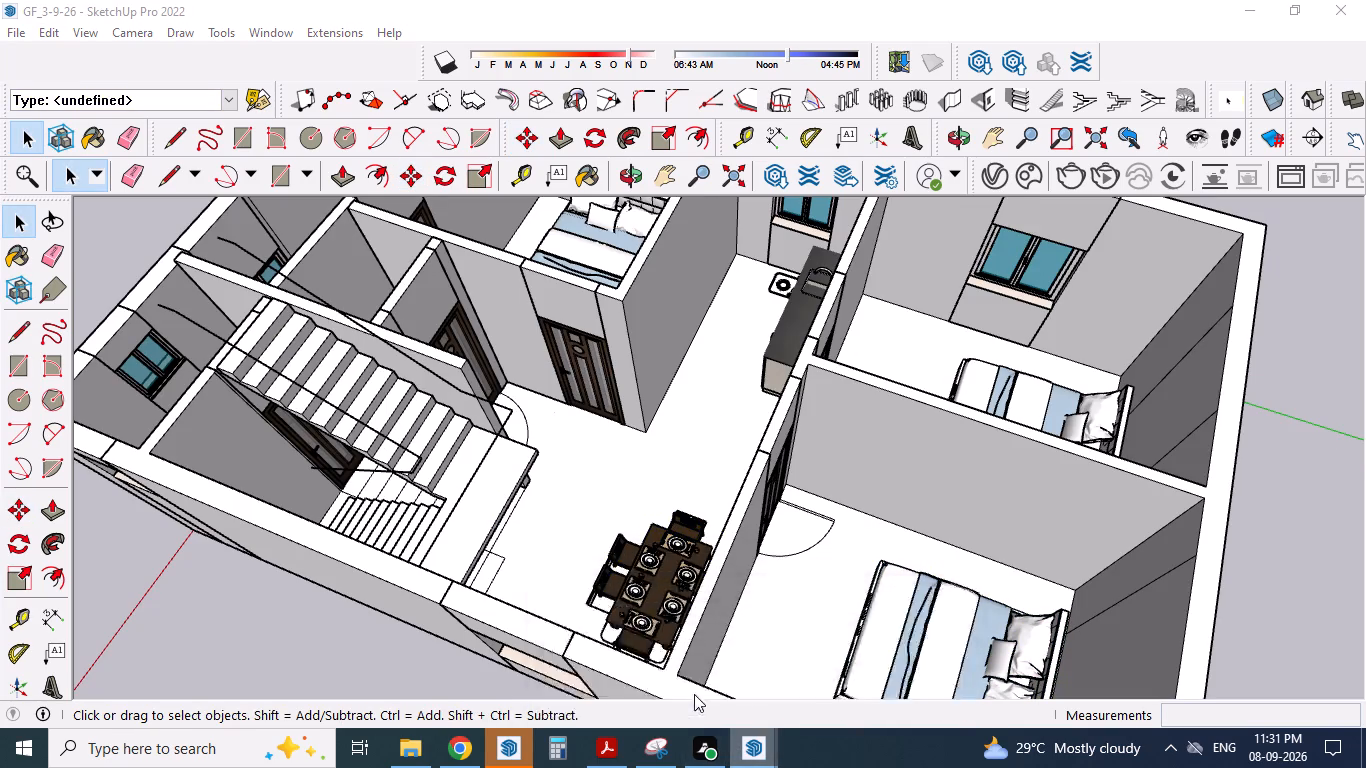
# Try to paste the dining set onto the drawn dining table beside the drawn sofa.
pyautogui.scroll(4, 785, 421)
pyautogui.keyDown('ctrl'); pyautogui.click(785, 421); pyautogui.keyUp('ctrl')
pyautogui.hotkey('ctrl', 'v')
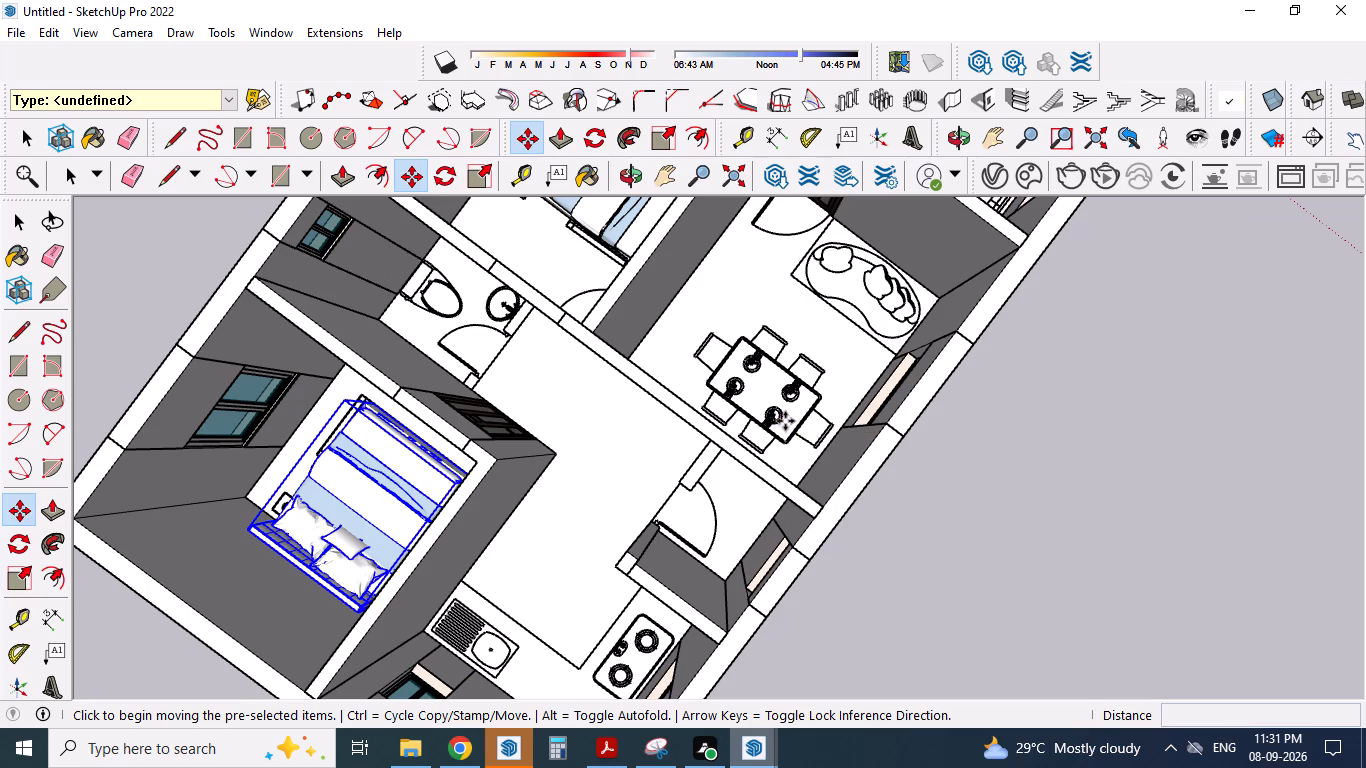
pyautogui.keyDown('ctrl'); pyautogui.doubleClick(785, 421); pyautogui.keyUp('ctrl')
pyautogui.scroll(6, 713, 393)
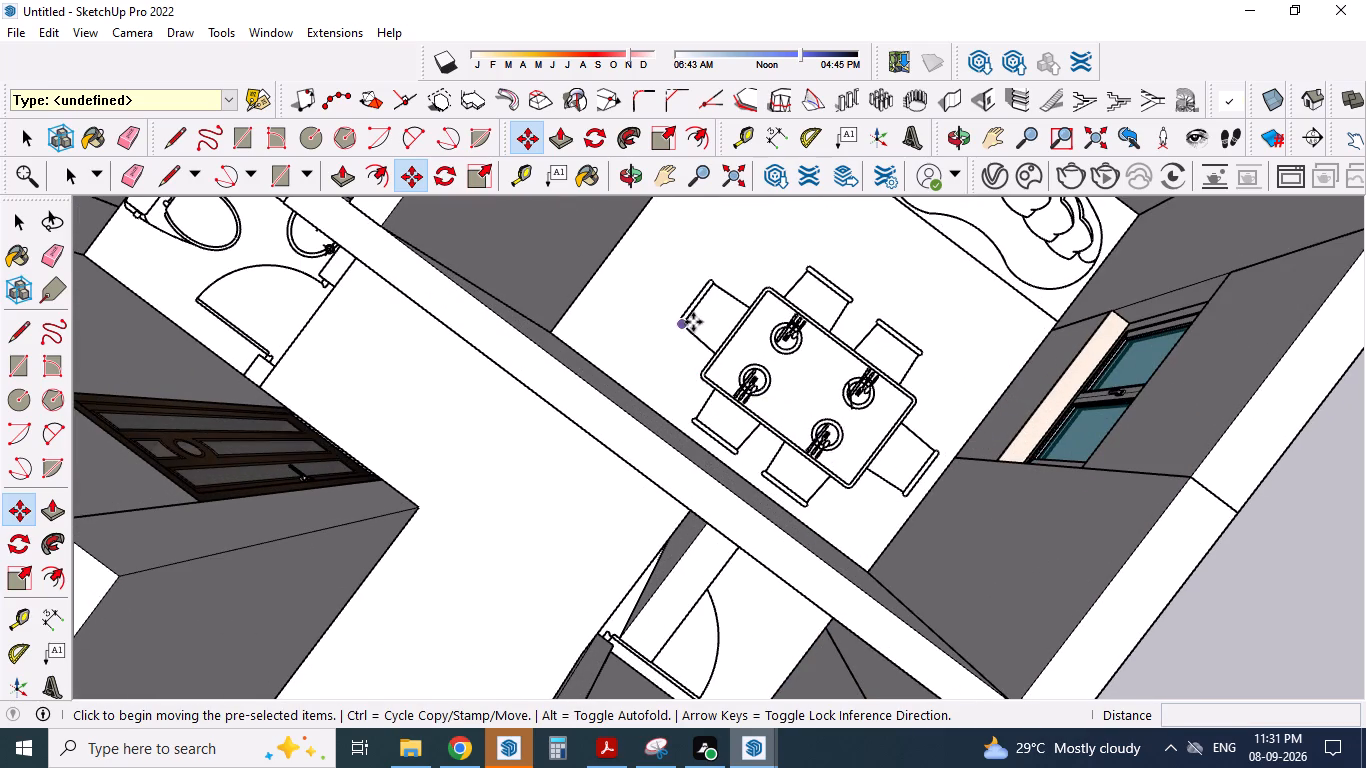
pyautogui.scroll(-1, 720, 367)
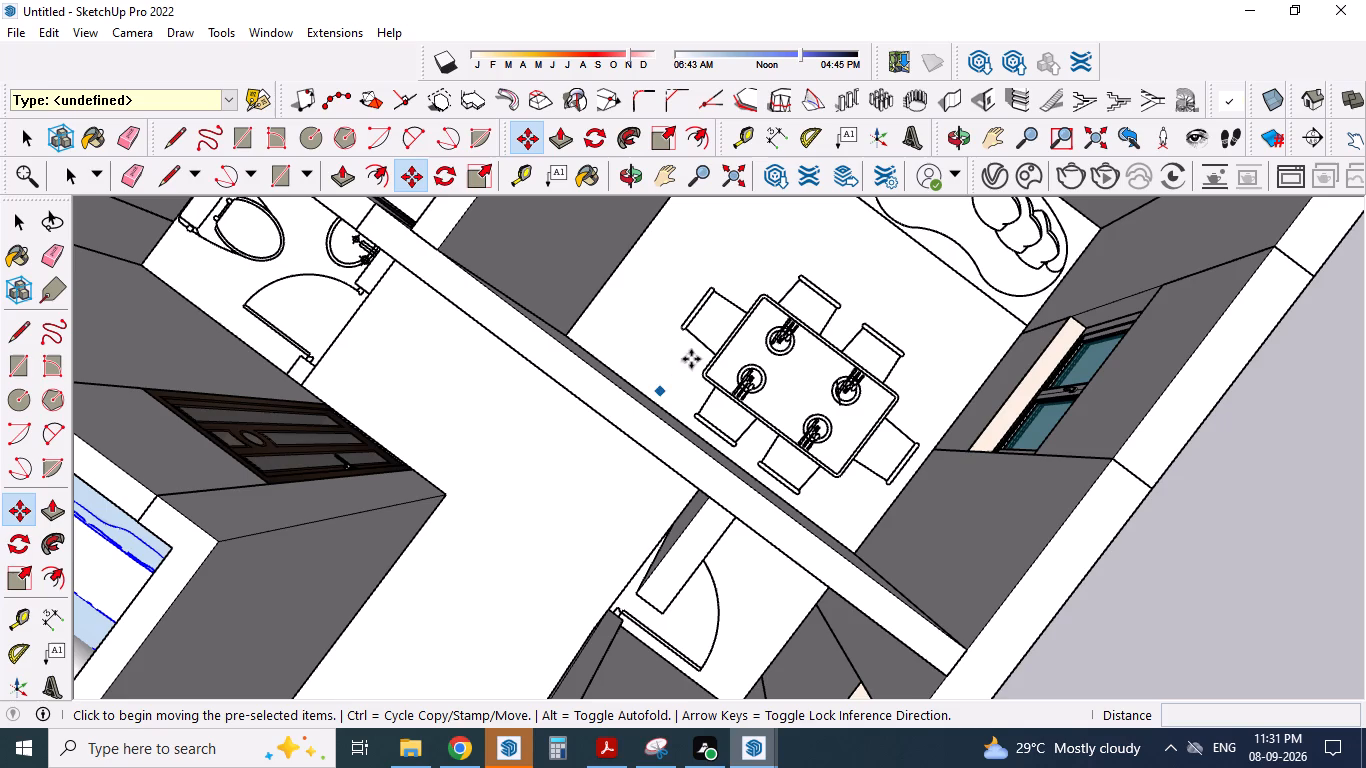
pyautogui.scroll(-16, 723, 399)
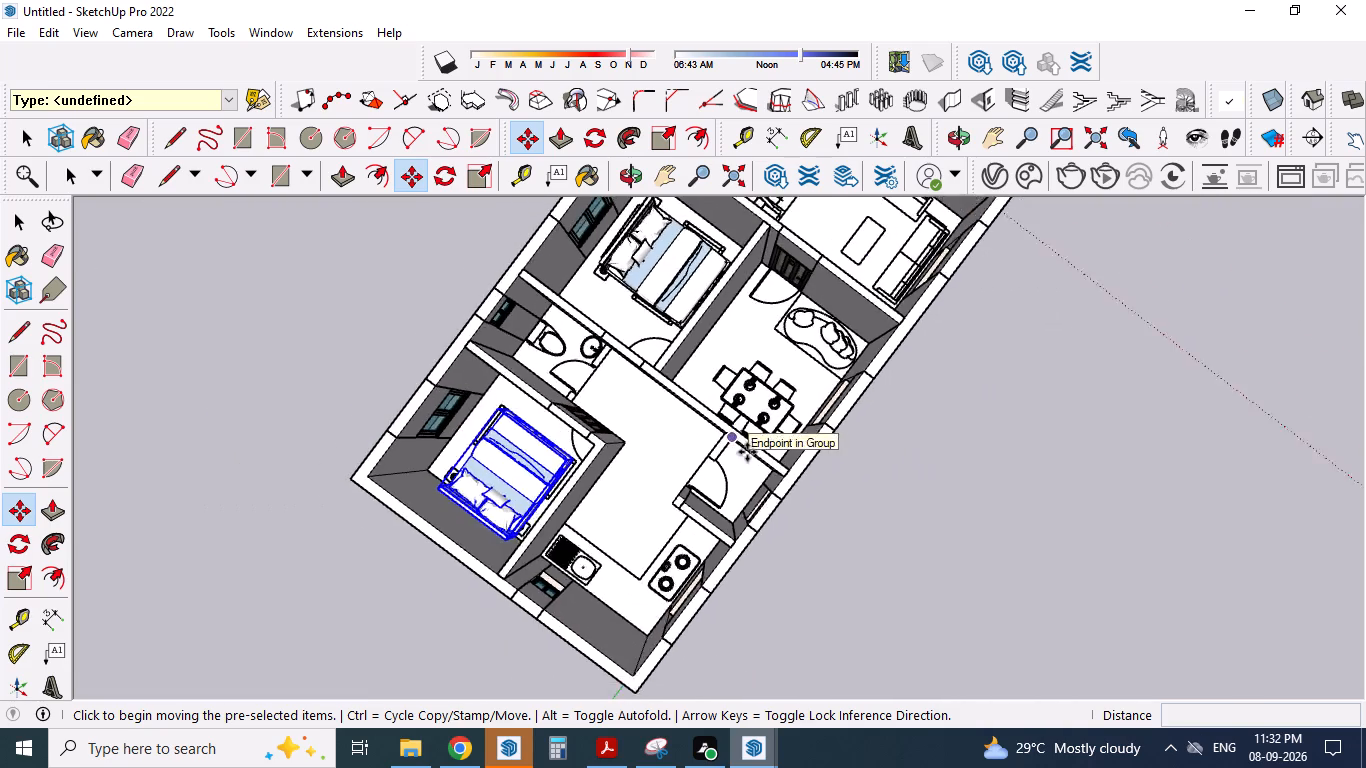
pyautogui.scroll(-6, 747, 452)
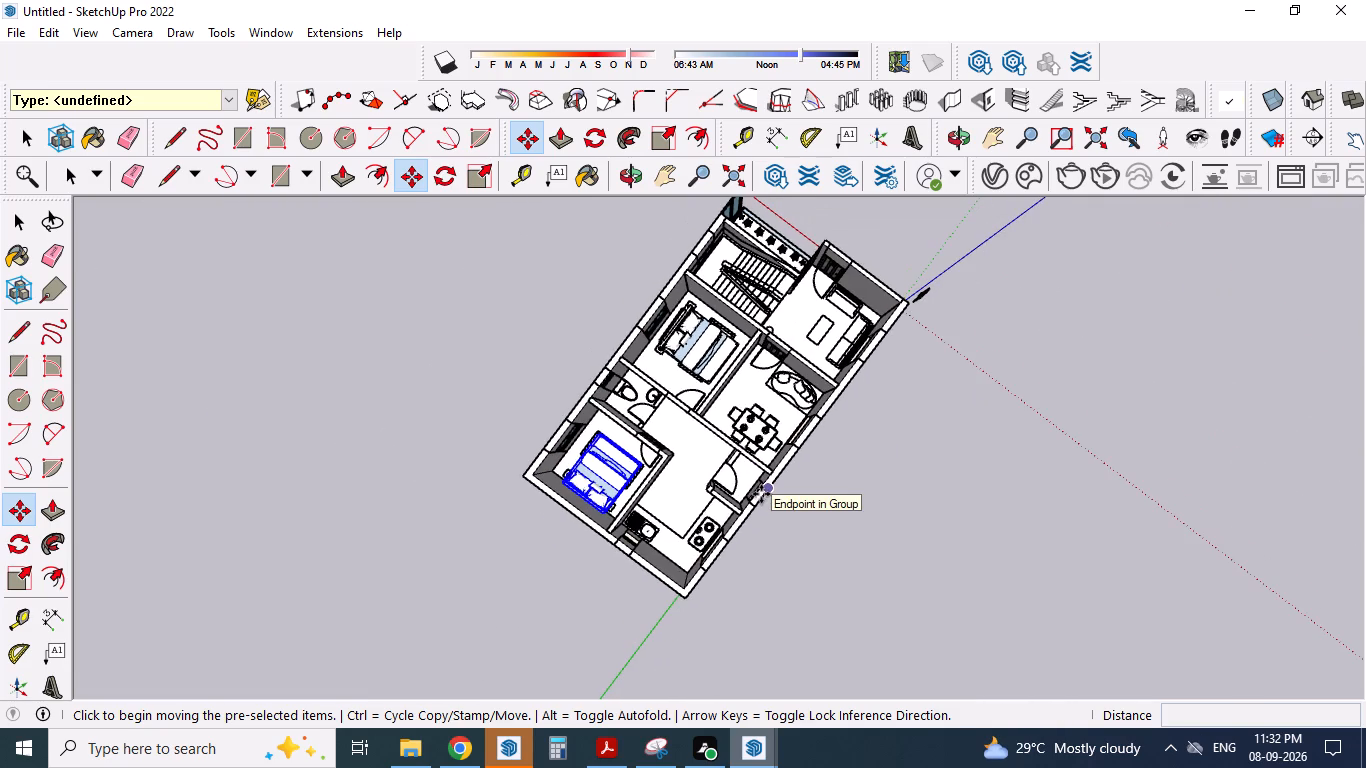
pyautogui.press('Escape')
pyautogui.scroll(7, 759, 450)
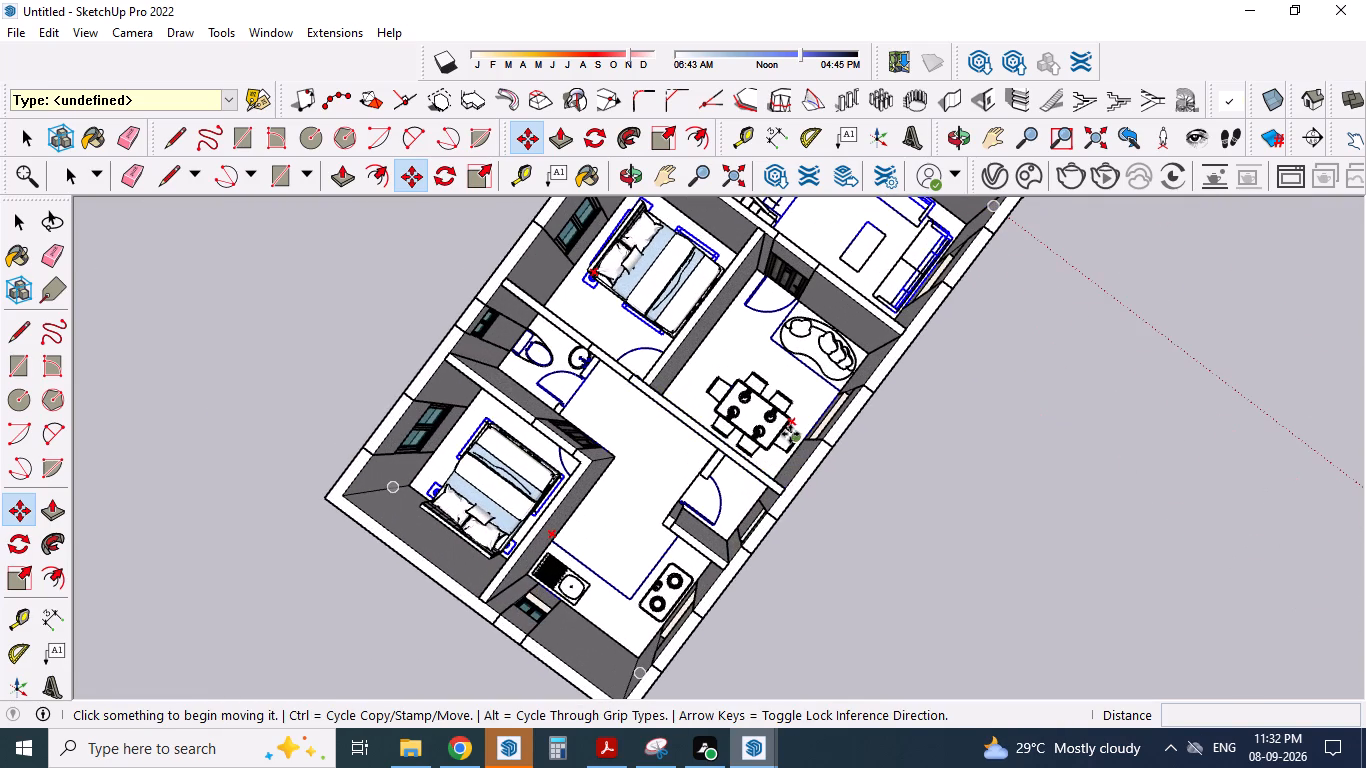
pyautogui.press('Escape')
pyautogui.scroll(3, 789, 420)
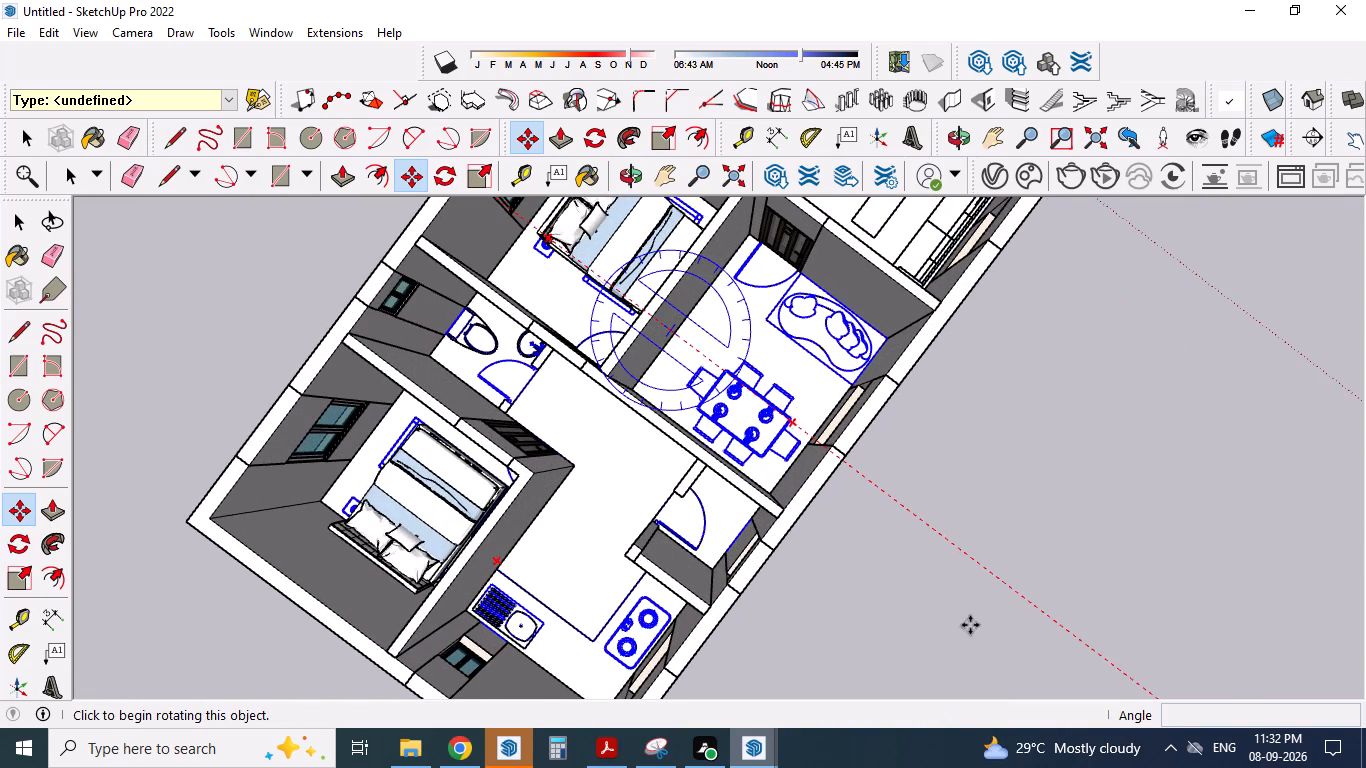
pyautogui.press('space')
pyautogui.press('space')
# Copy the dining set from GF_3-9-26 and paste it over the drawn dining table in the untitled house model.
pyautogui.click(758, 751)
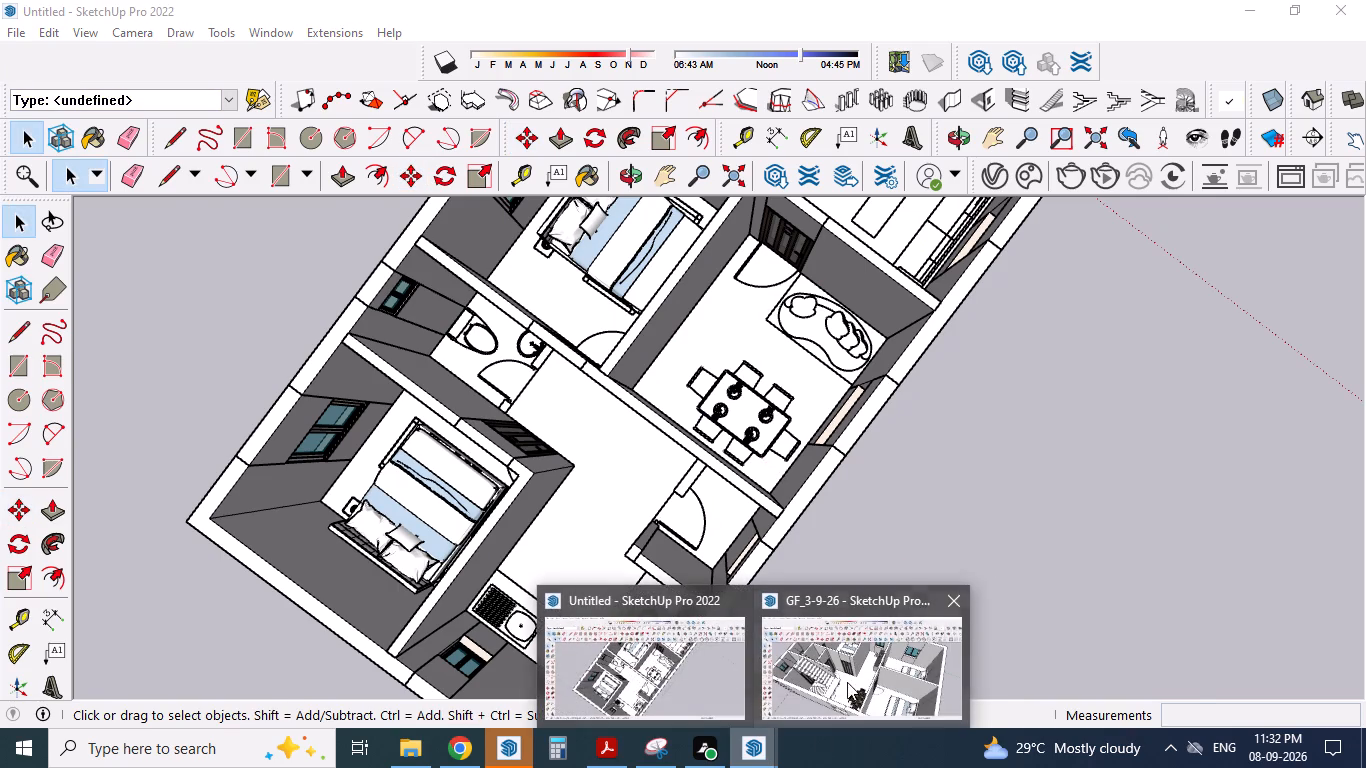
pyautogui.click(847, 682)
pyautogui.click(664, 575)
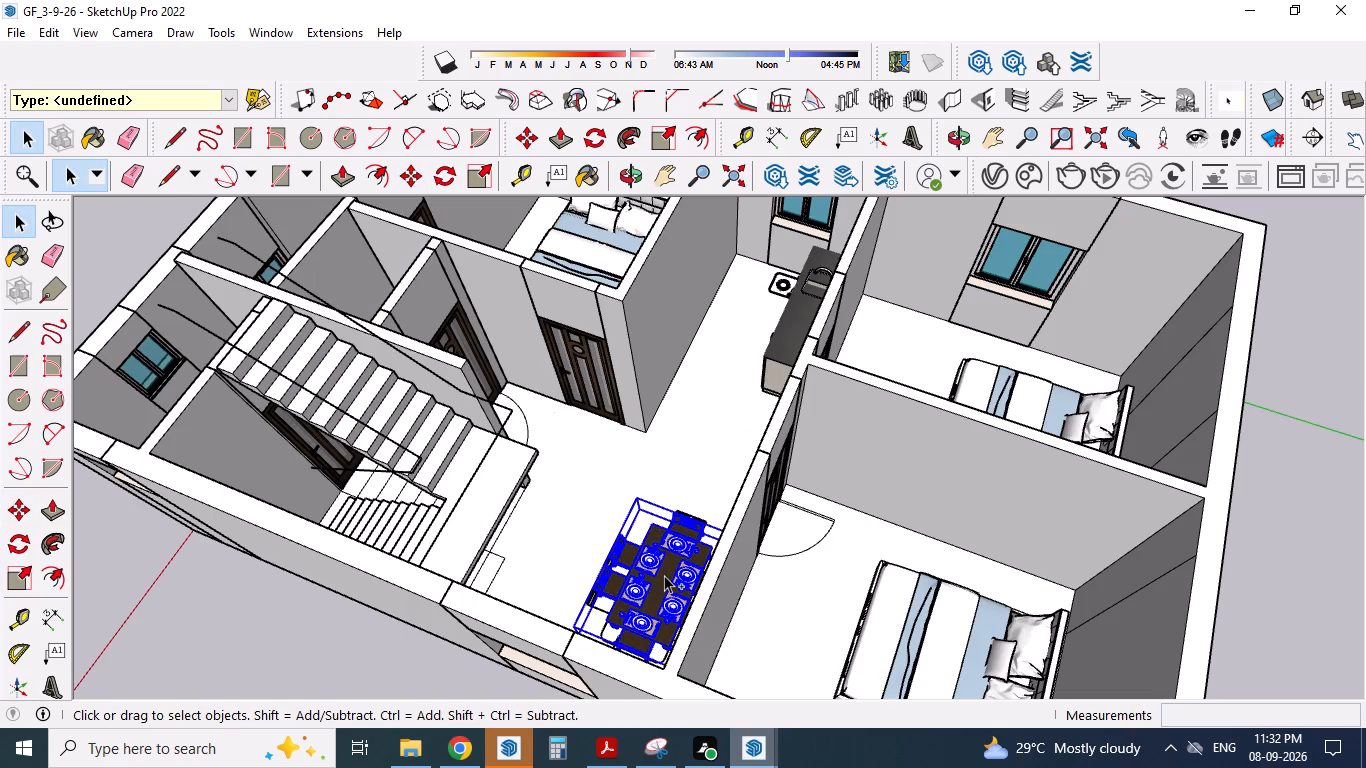
pyautogui.hotkey('ctrl', 'c')
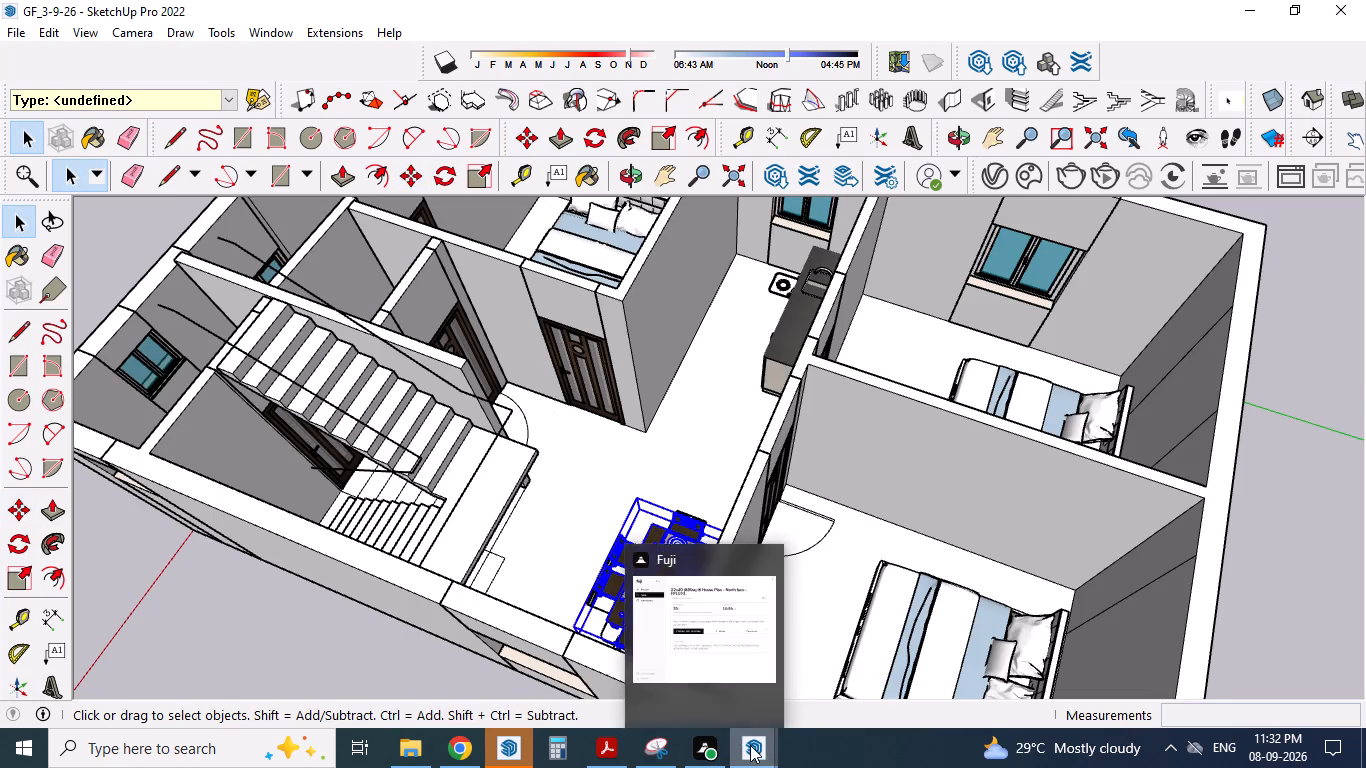
pyautogui.click(750, 745)
pyautogui.click(701, 680)
pyautogui.scroll(6, 725, 386)
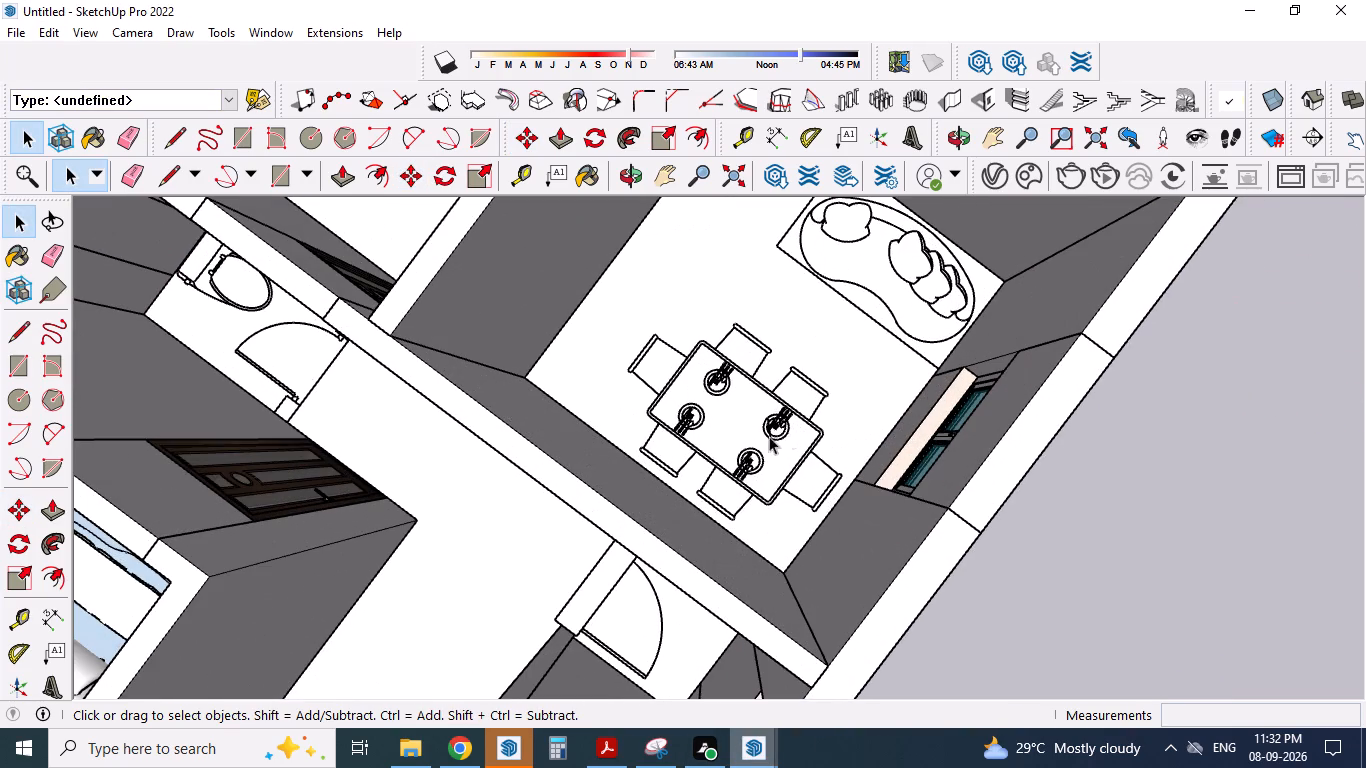
pyautogui.click(757, 446)
pyautogui.hotkey('ctrl', 'v')
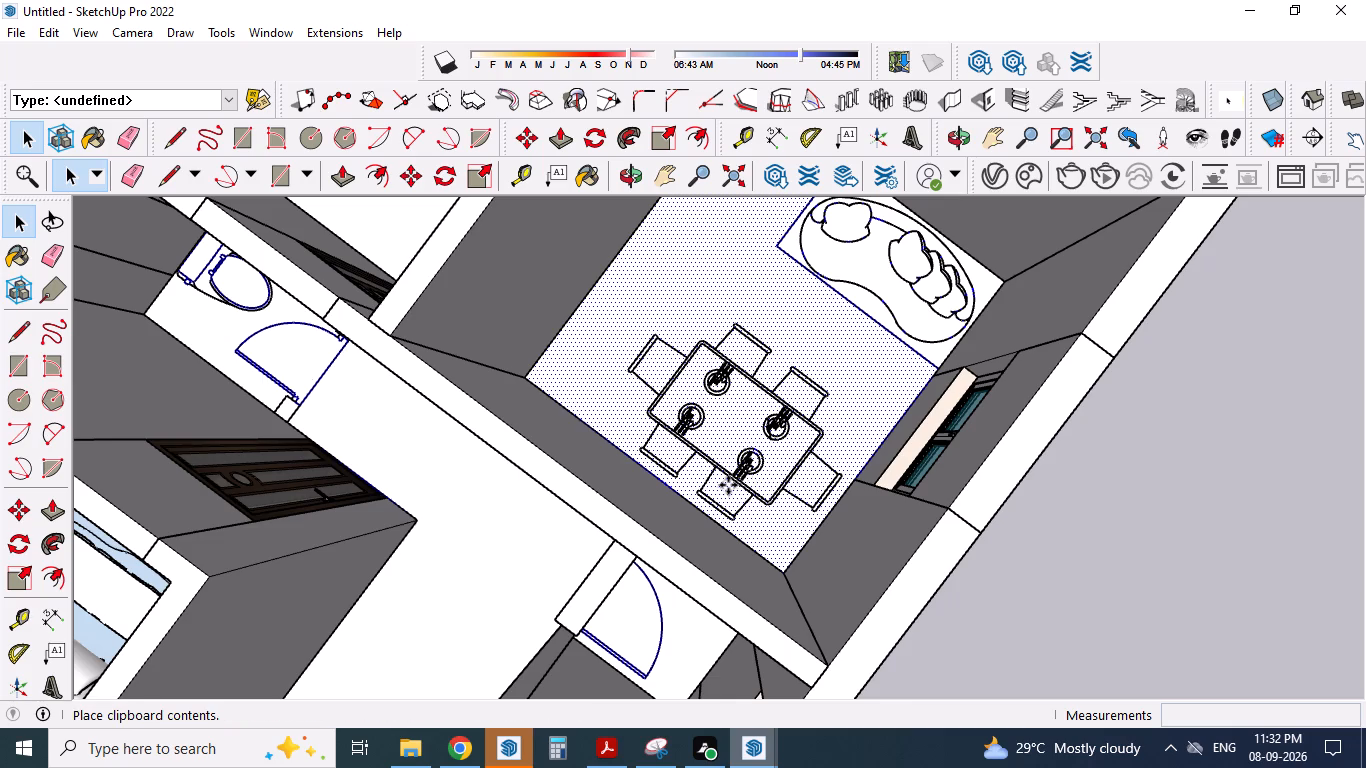
pyautogui.scroll(5, 827, 438)
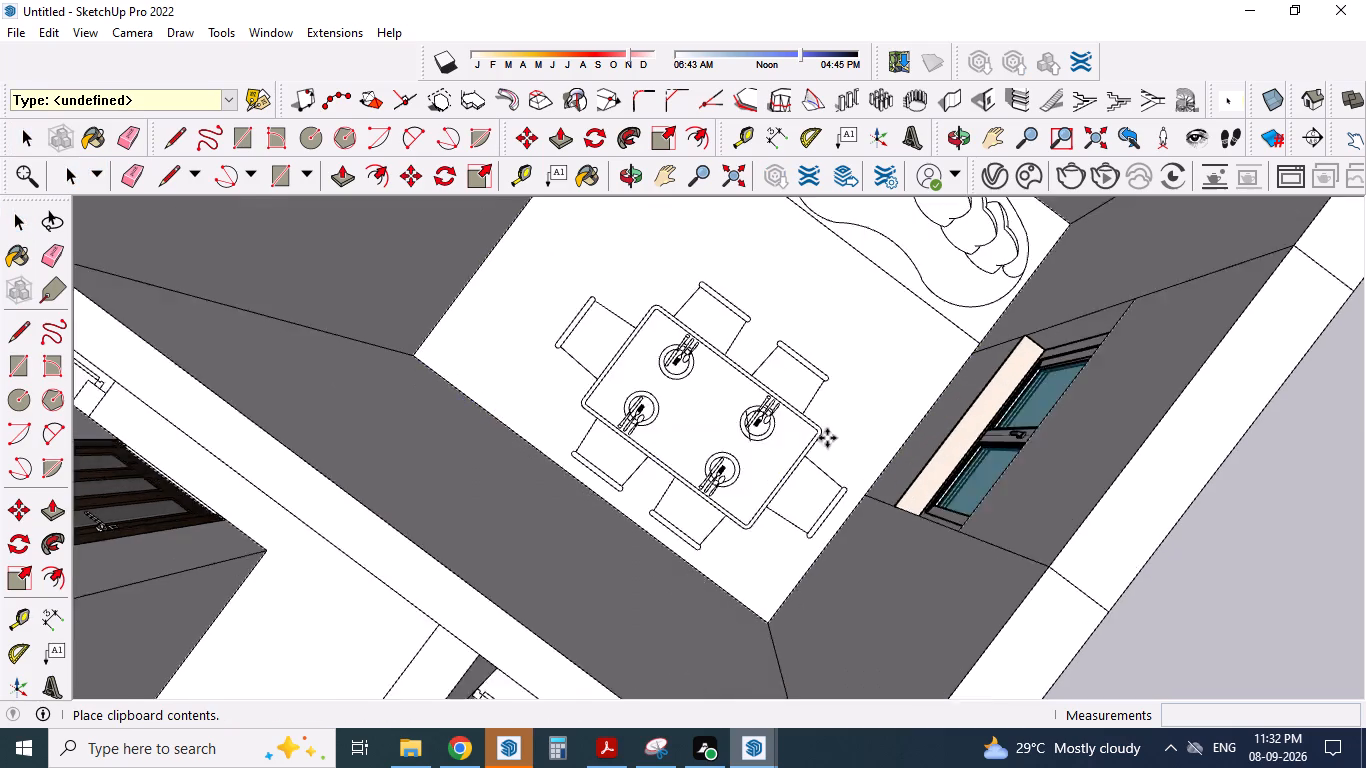
pyautogui.scroll(6, 827, 438)
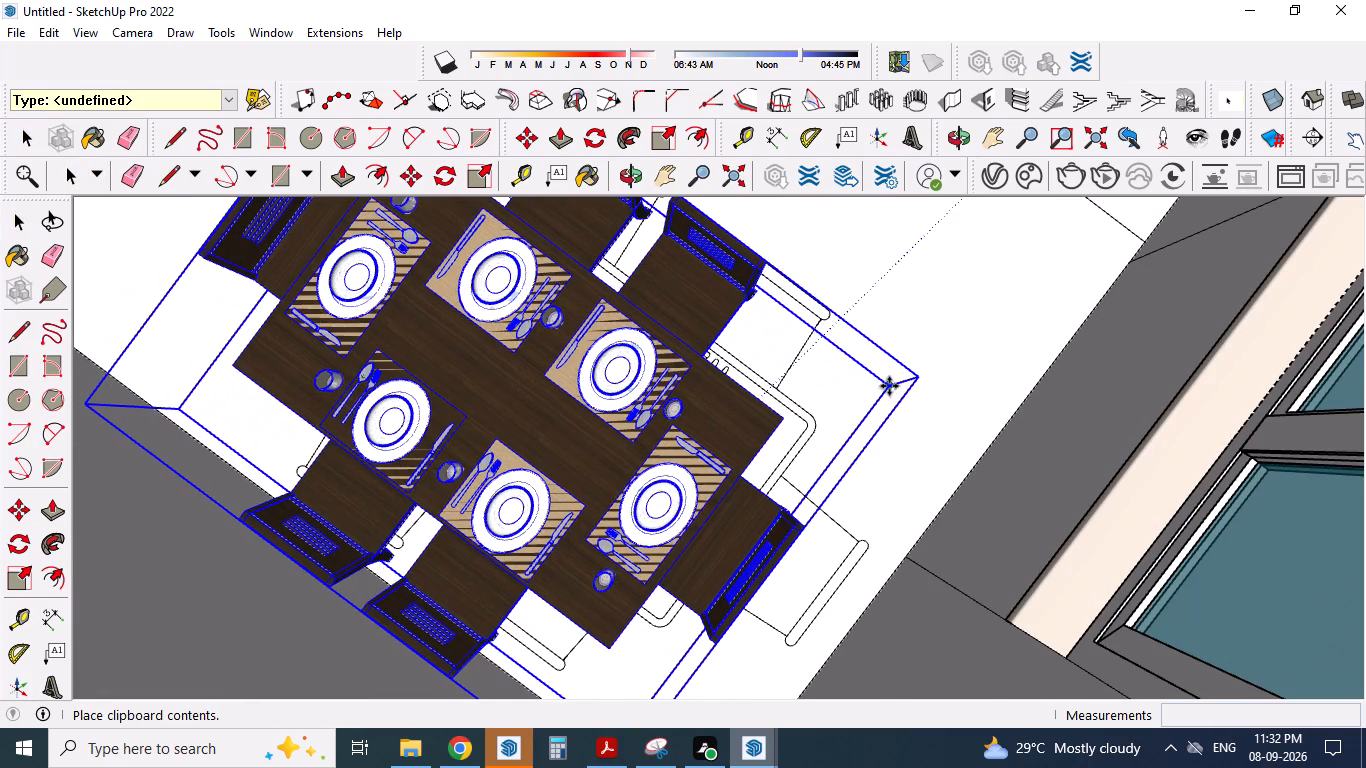
pyautogui.click(889, 386)
# Examine the pasted dining set's fit against the drawn table, nearby walls and the rest of the house.
pyautogui.scroll(-7, 915, 464)
pyautogui.moveTo(712, 563); pyautogui.dragTo(802, 433, button='middle')
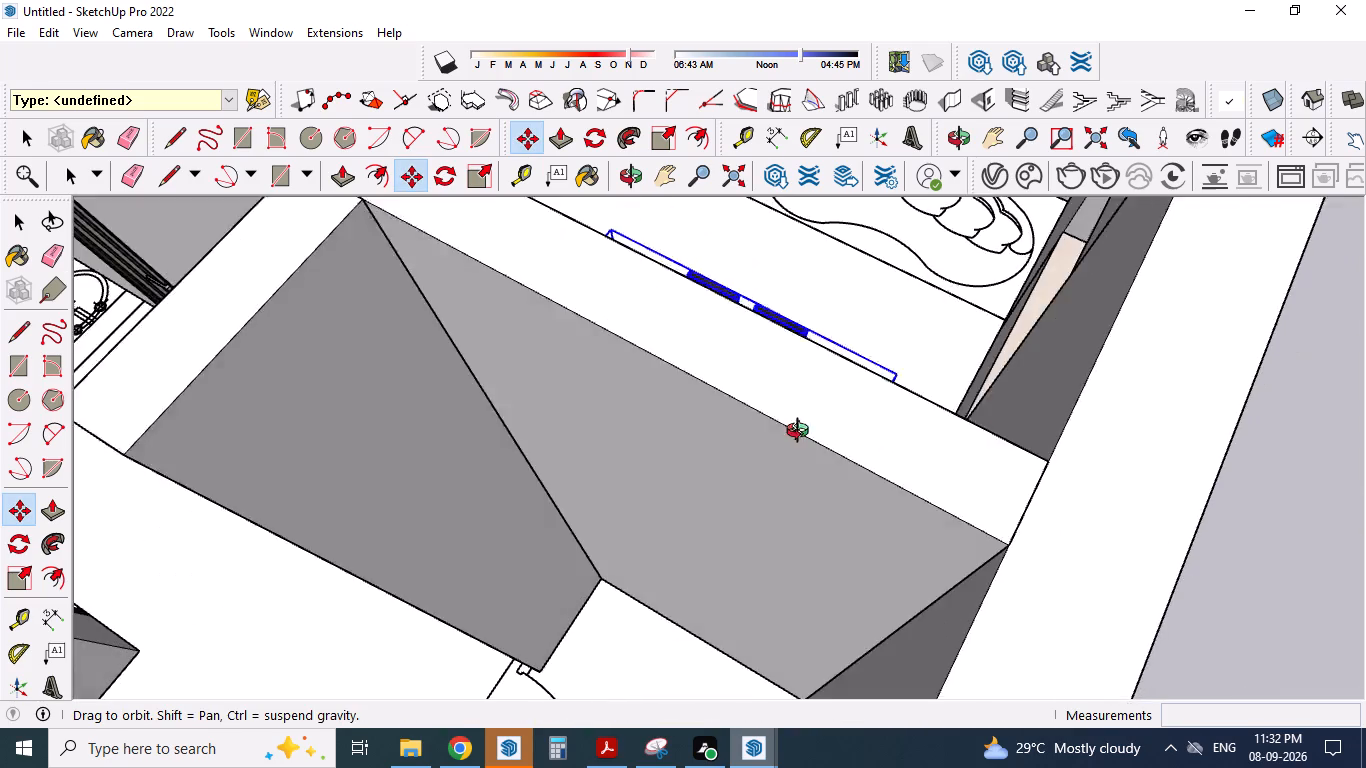
pyautogui.moveTo(802, 433); pyautogui.dragTo(1129, 520, button='middle')
pyautogui.scroll(-3, 1062, 457)
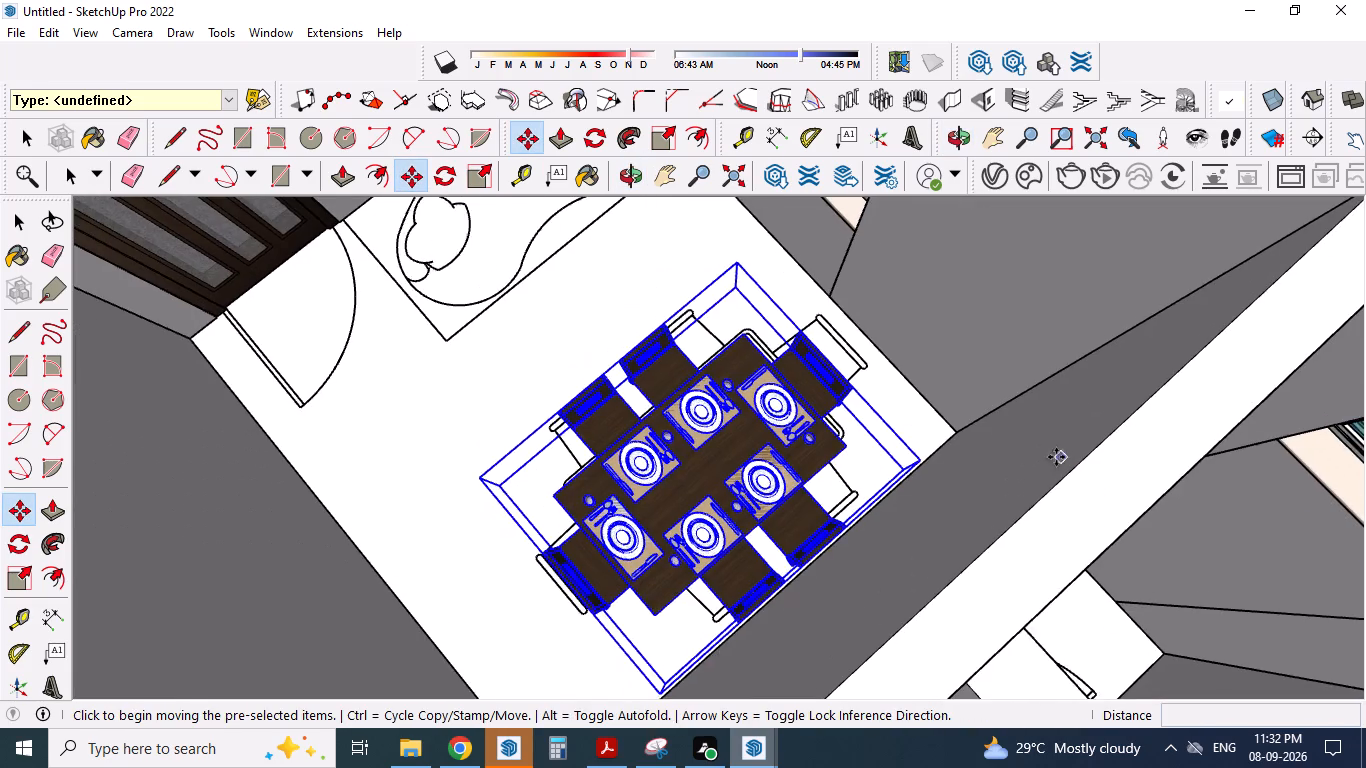
pyautogui.moveTo(887, 563); pyautogui.dragTo(1132, 488, button='middle')
pyautogui.scroll(-1, 848, 489)
pyautogui.moveTo(813, 449); pyautogui.dragTo(833, 502, button='middle')
pyautogui.press('space')
pyautogui.scroll(-2, 786, 497)
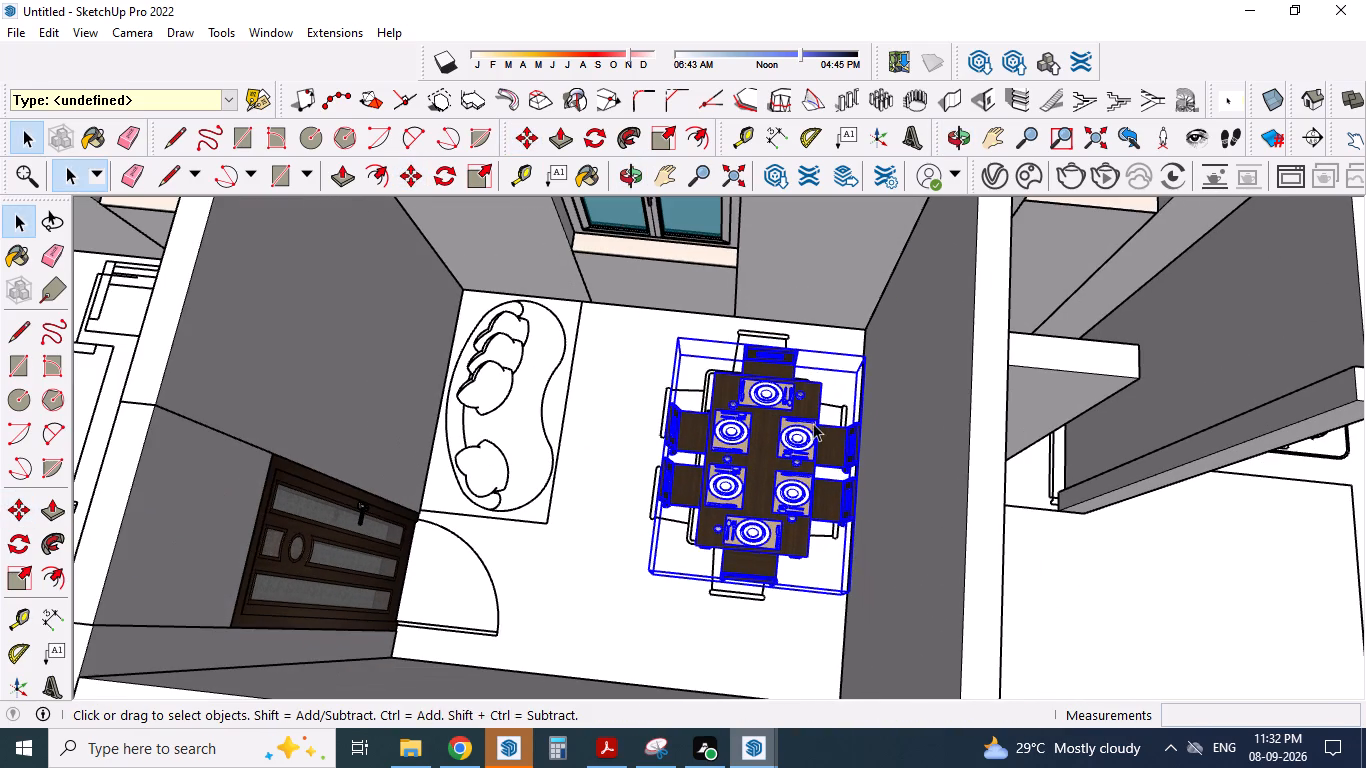
pyautogui.moveTo(813, 423); pyautogui.dragTo(818, 352, button='middle')
pyautogui.scroll(4, 699, 458)
pyautogui.scroll(-7, 692, 475)
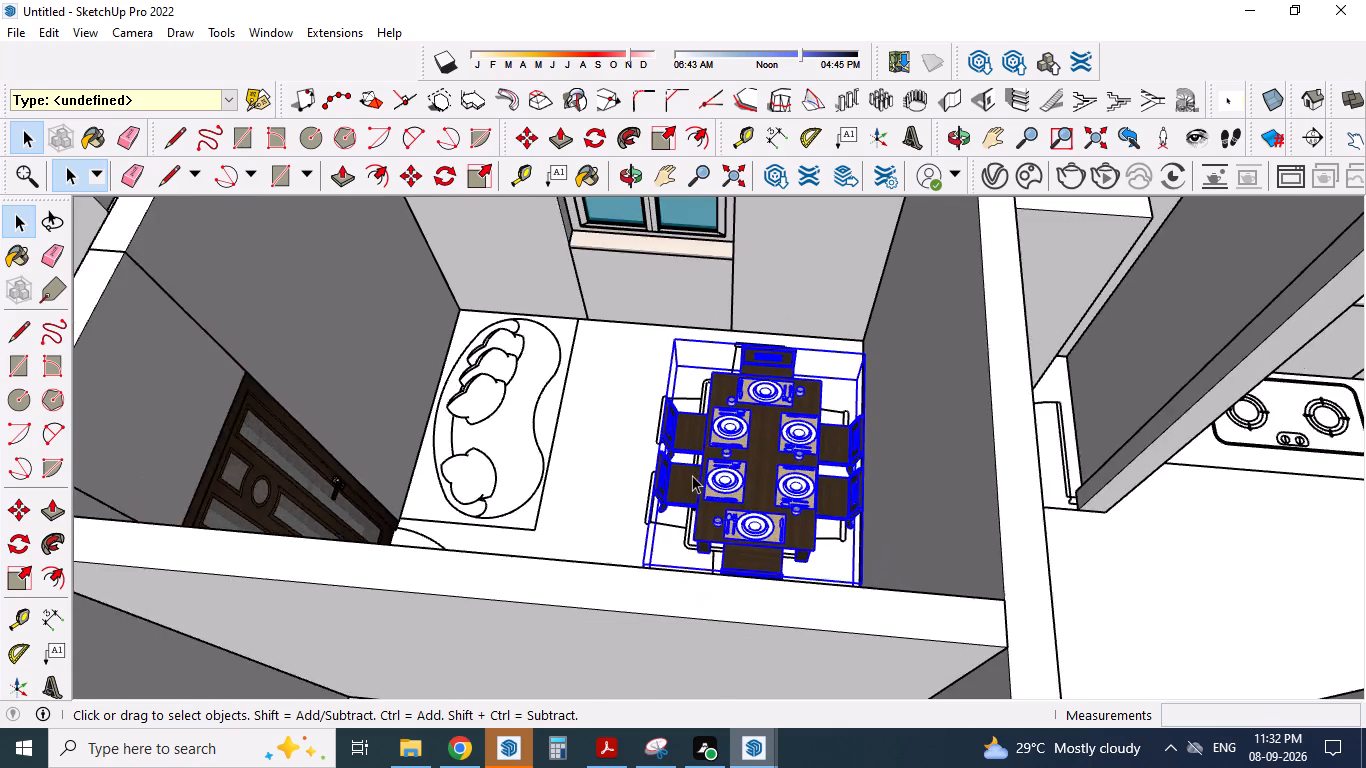
pyautogui.scroll(-4, 692, 475)
pyautogui.moveTo(754, 428); pyautogui.dragTo(736, 542, button='middle')
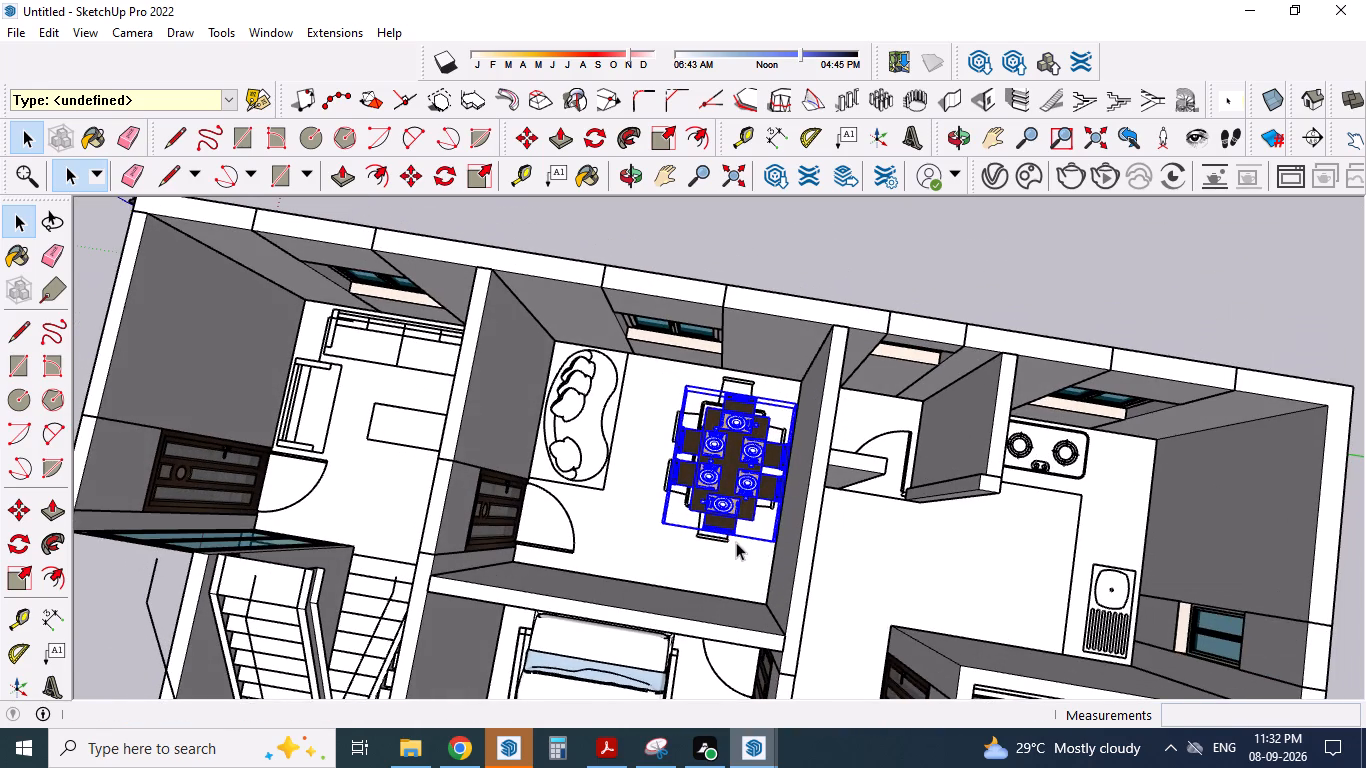
pyautogui.moveTo(732, 498); pyautogui.dragTo(648, 396, button='middle')
pyautogui.scroll(-5, 697, 397)
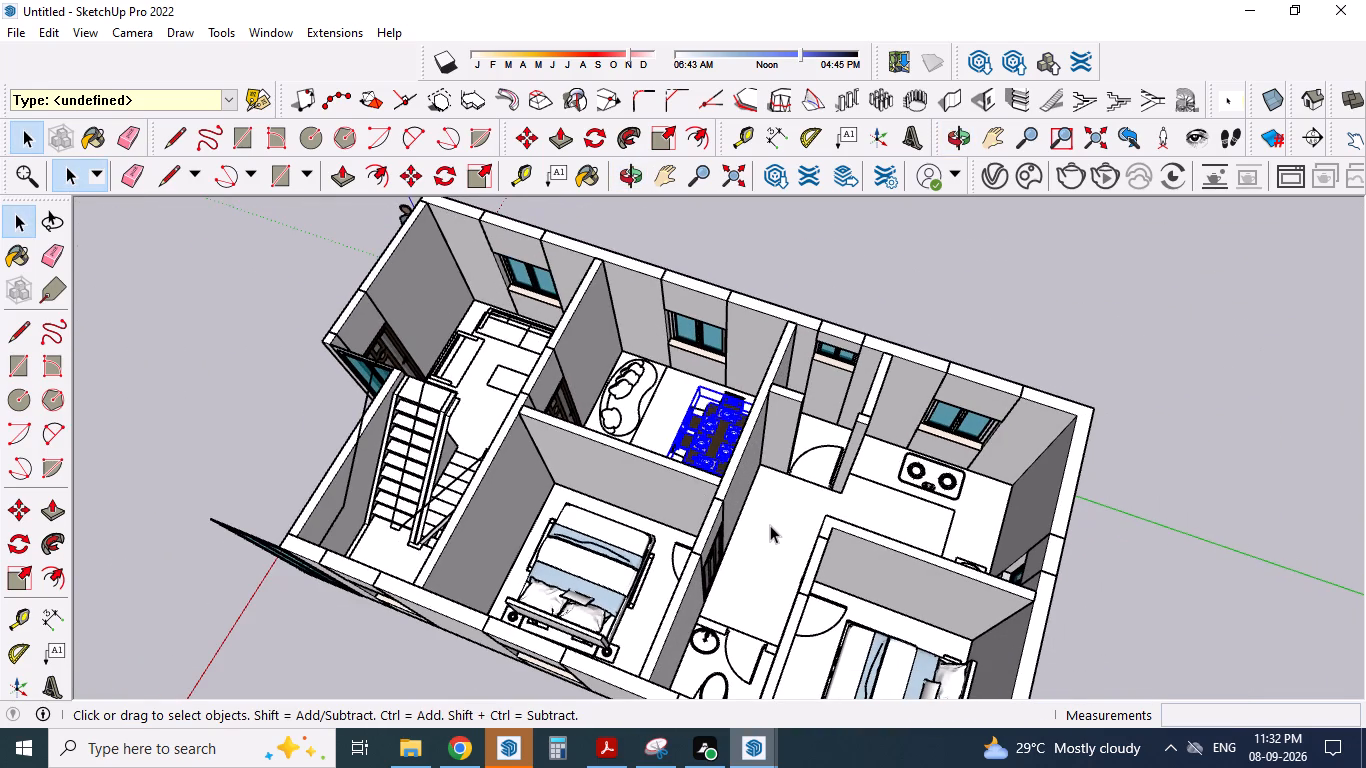
pyautogui.scroll(3, 782, 557)
# Compare the furnished layout of GF_3-9-26 with the untitled house around the dining and kitchen areas.
pyautogui.click(752, 746)
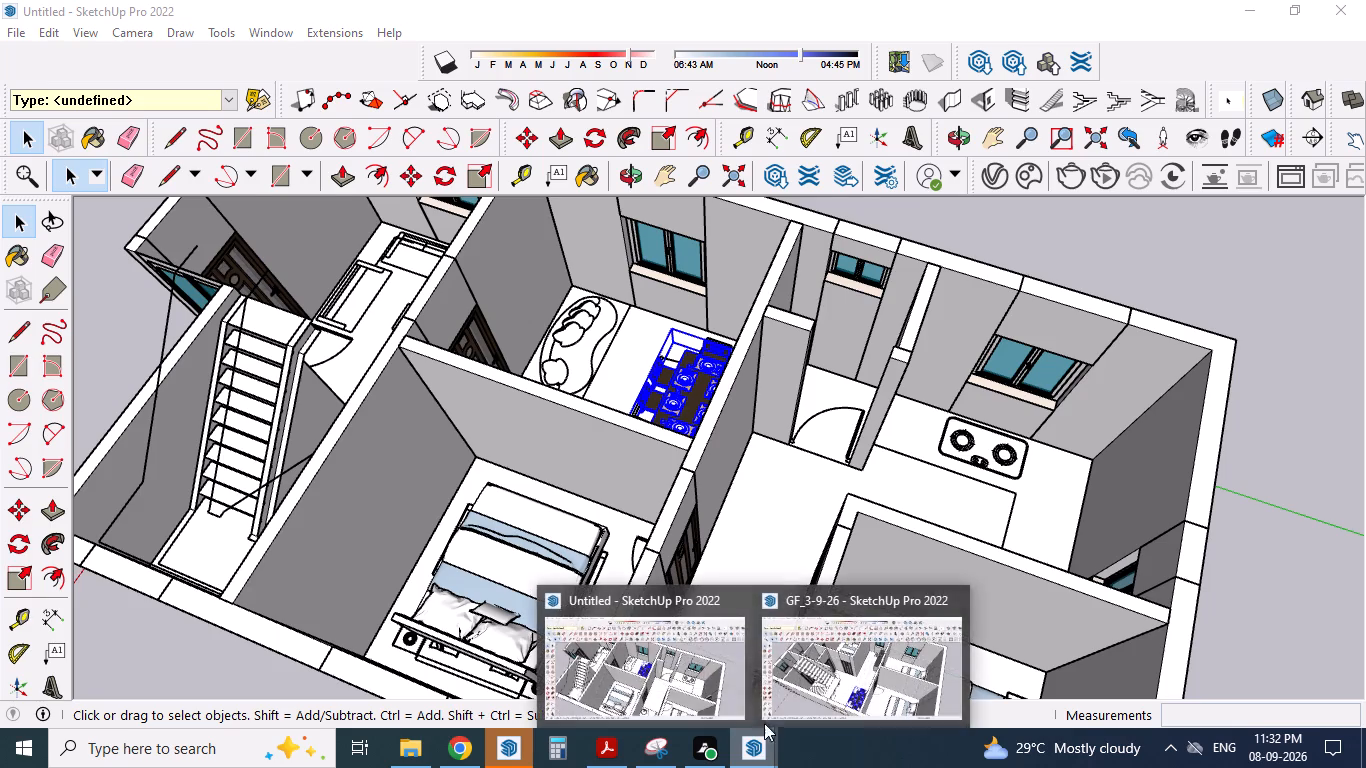
pyautogui.click(825, 686)
pyautogui.moveTo(588, 418); pyautogui.dragTo(623, 541, button='middle')
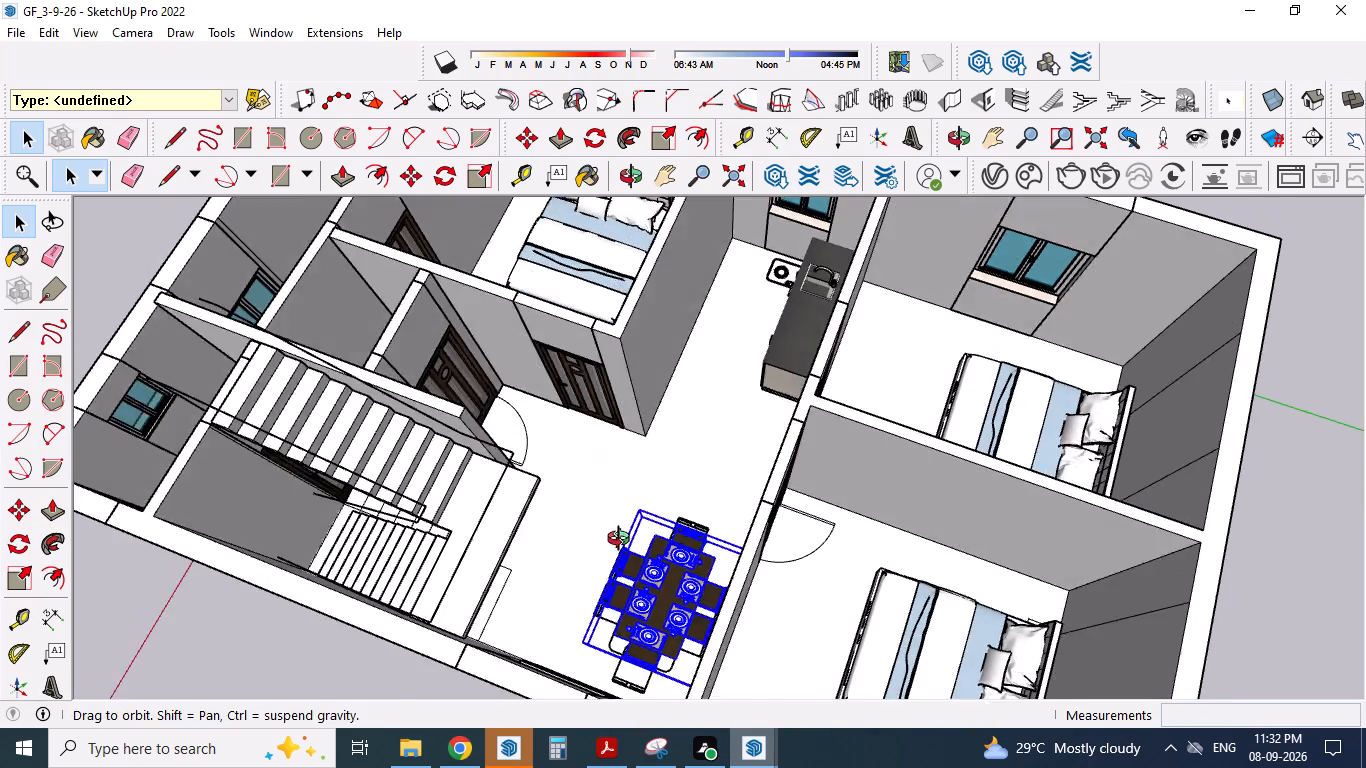
pyautogui.moveTo(623, 541); pyautogui.dragTo(630, 558, button='middle')
pyautogui.scroll(-2, 630, 558)
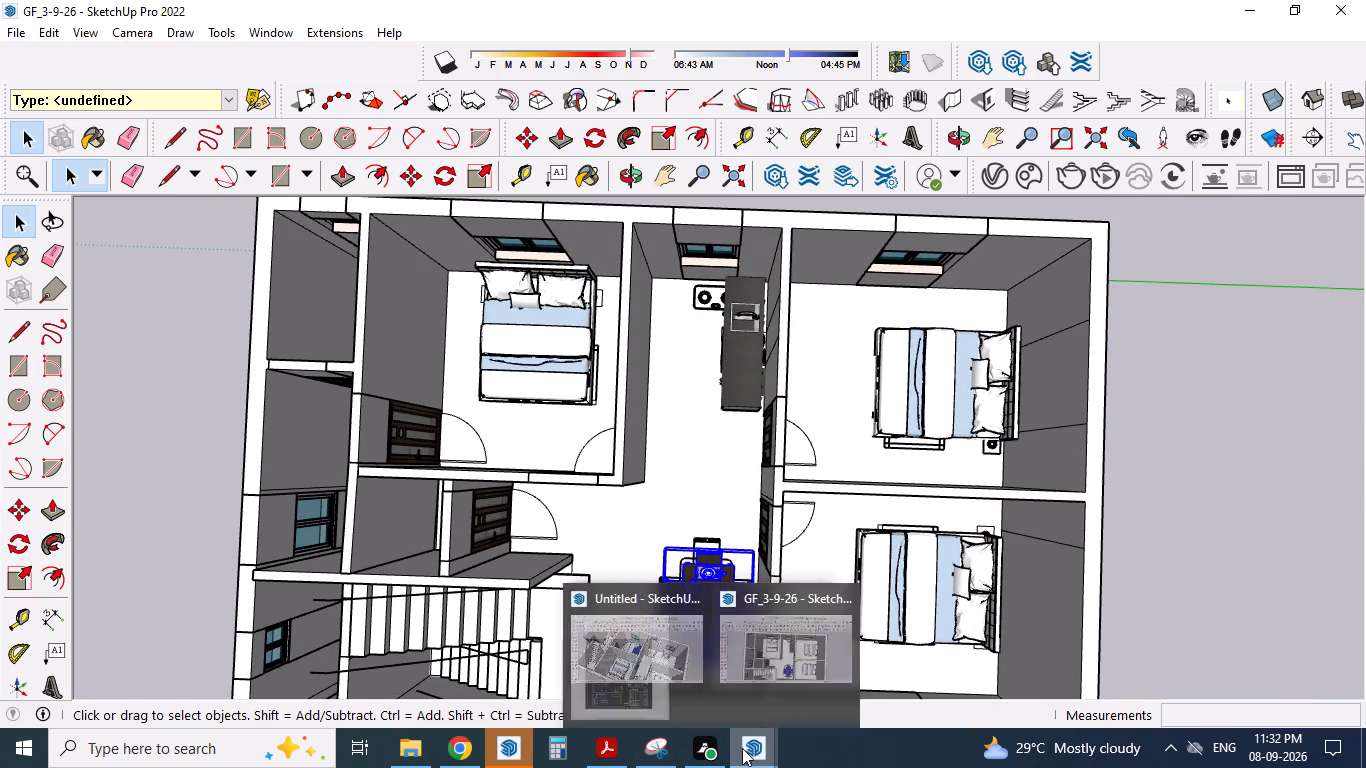
pyautogui.click(742, 748)
pyautogui.click(837, 691)
pyautogui.click(763, 752)
pyautogui.click(702, 671)
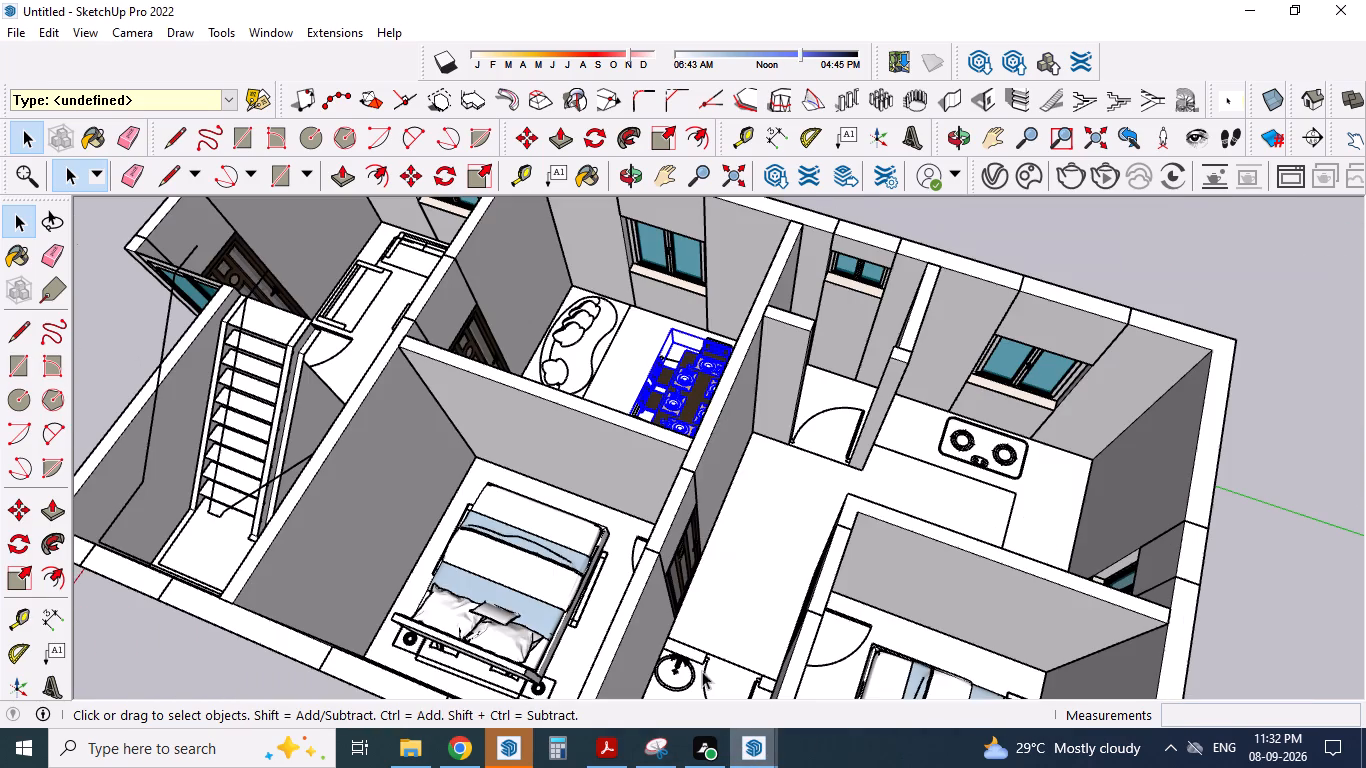
pyautogui.moveTo(768, 396); pyautogui.dragTo(868, 456, button='middle')
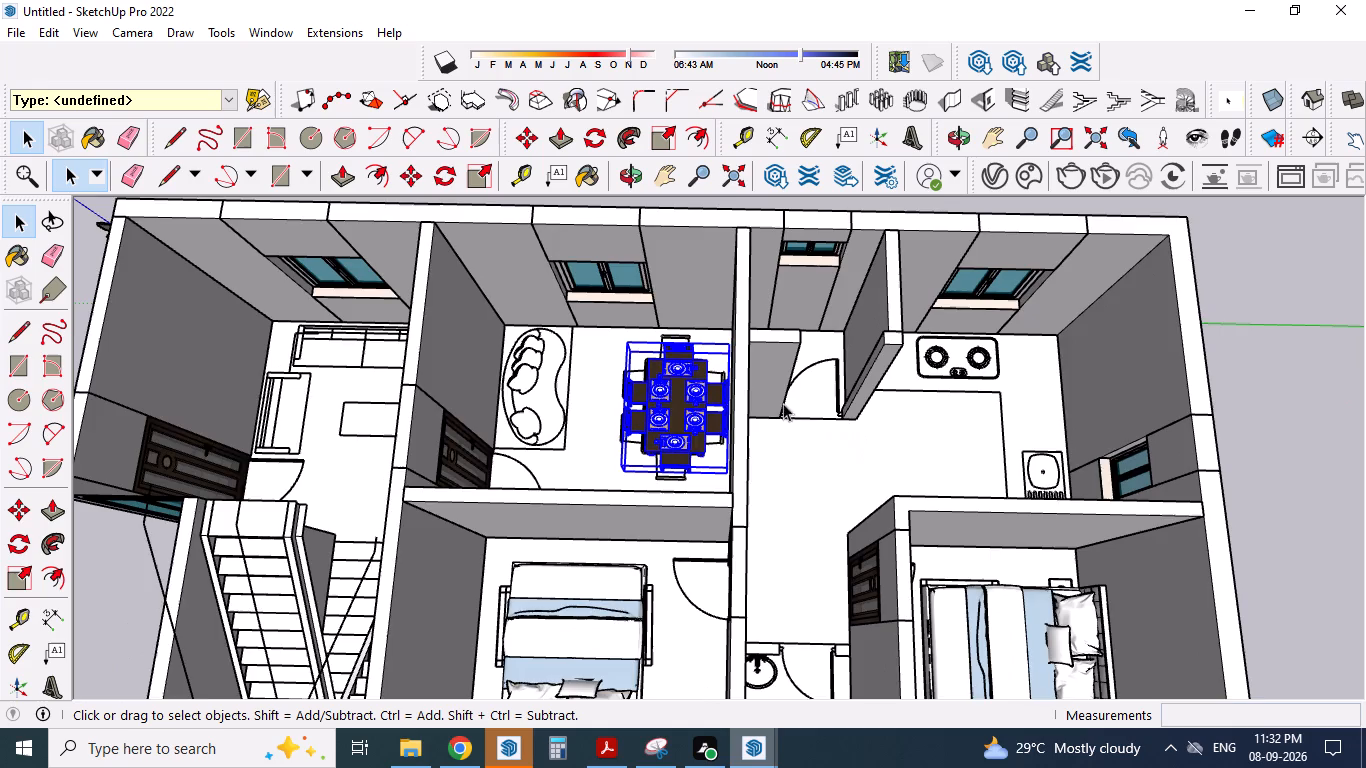
pyautogui.scroll(-4, 776, 387)
# Copy the door with its overhead wall section from the narrow corner room beside the bedroom in GF_3-9-26.
pyautogui.click(755, 742)
pyautogui.click(856, 671)
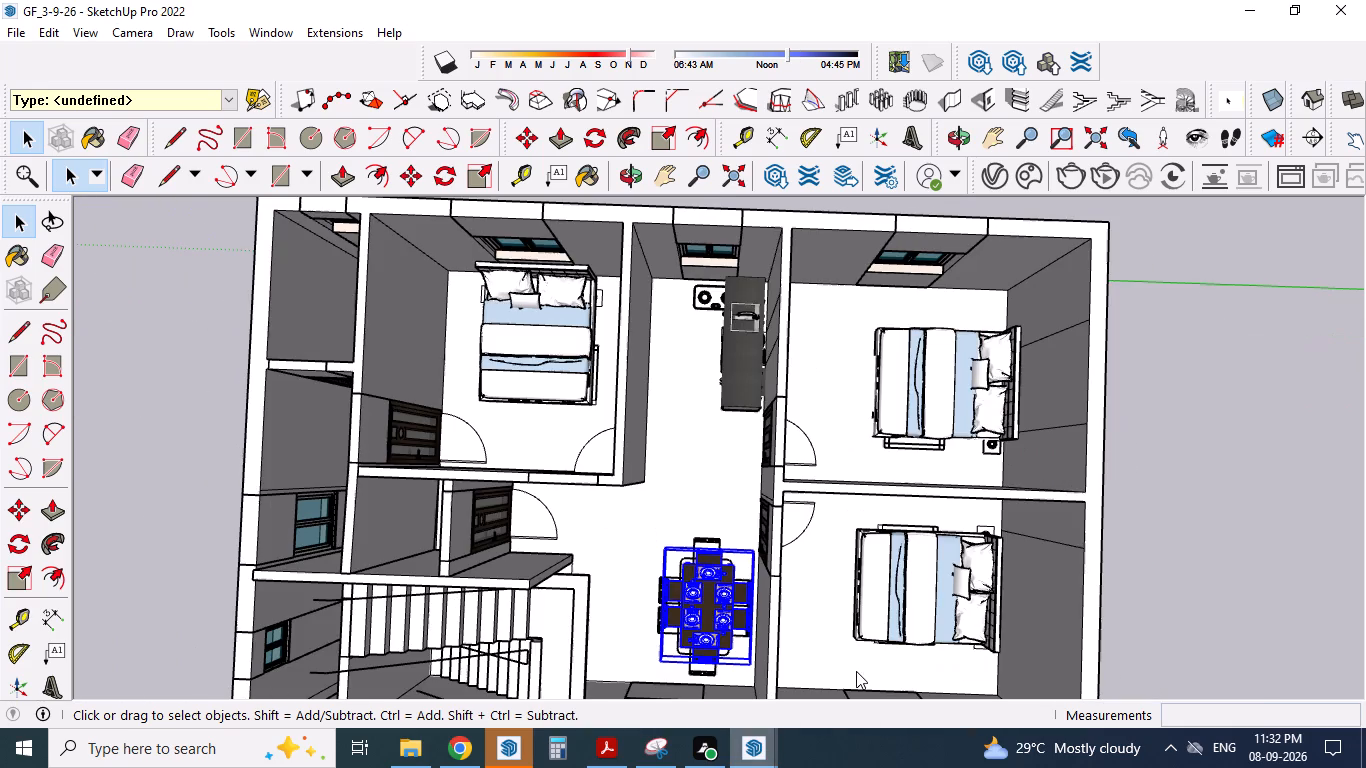
pyautogui.scroll(-3, 886, 413)
pyautogui.click(734, 414)
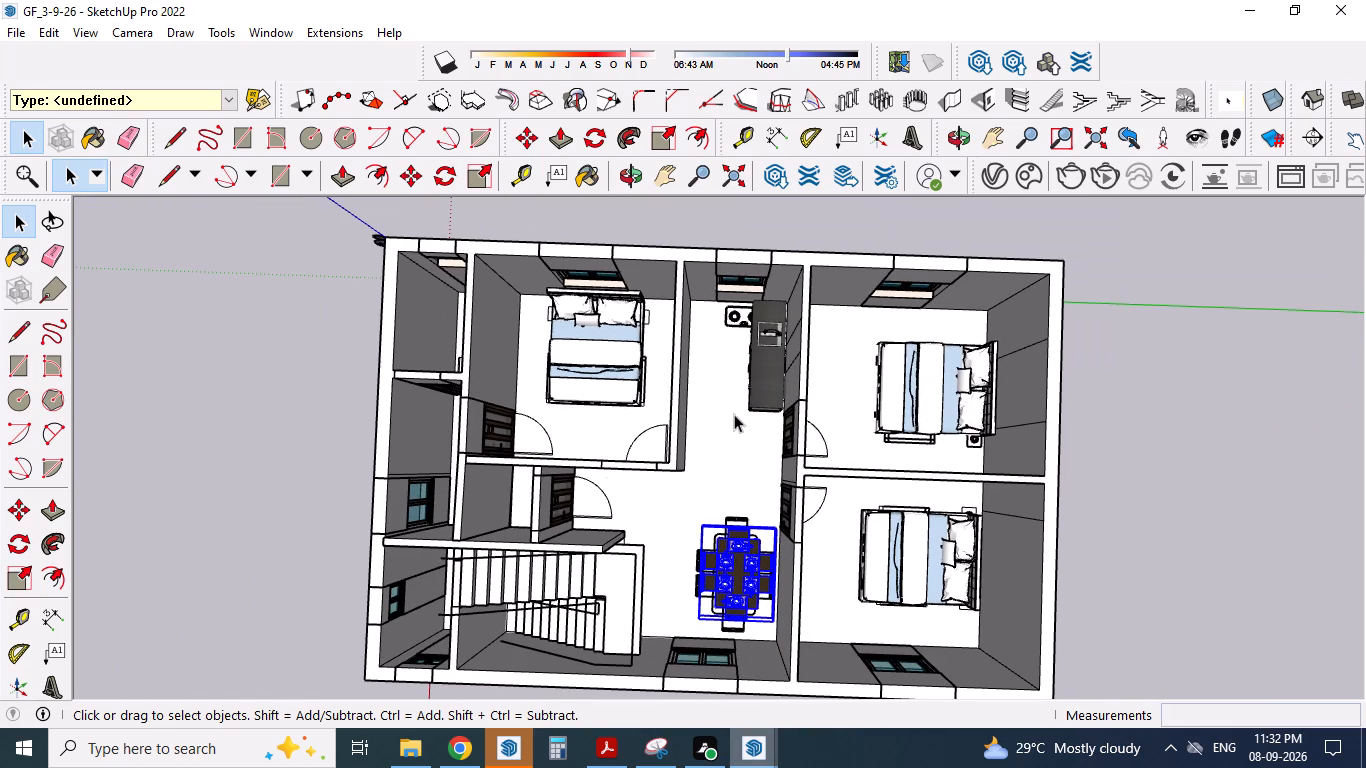
pyautogui.scroll(-3, 738, 380)
pyautogui.scroll(1, 624, 460)
pyautogui.moveTo(624, 460); pyautogui.dragTo(786, 378, button='middle')
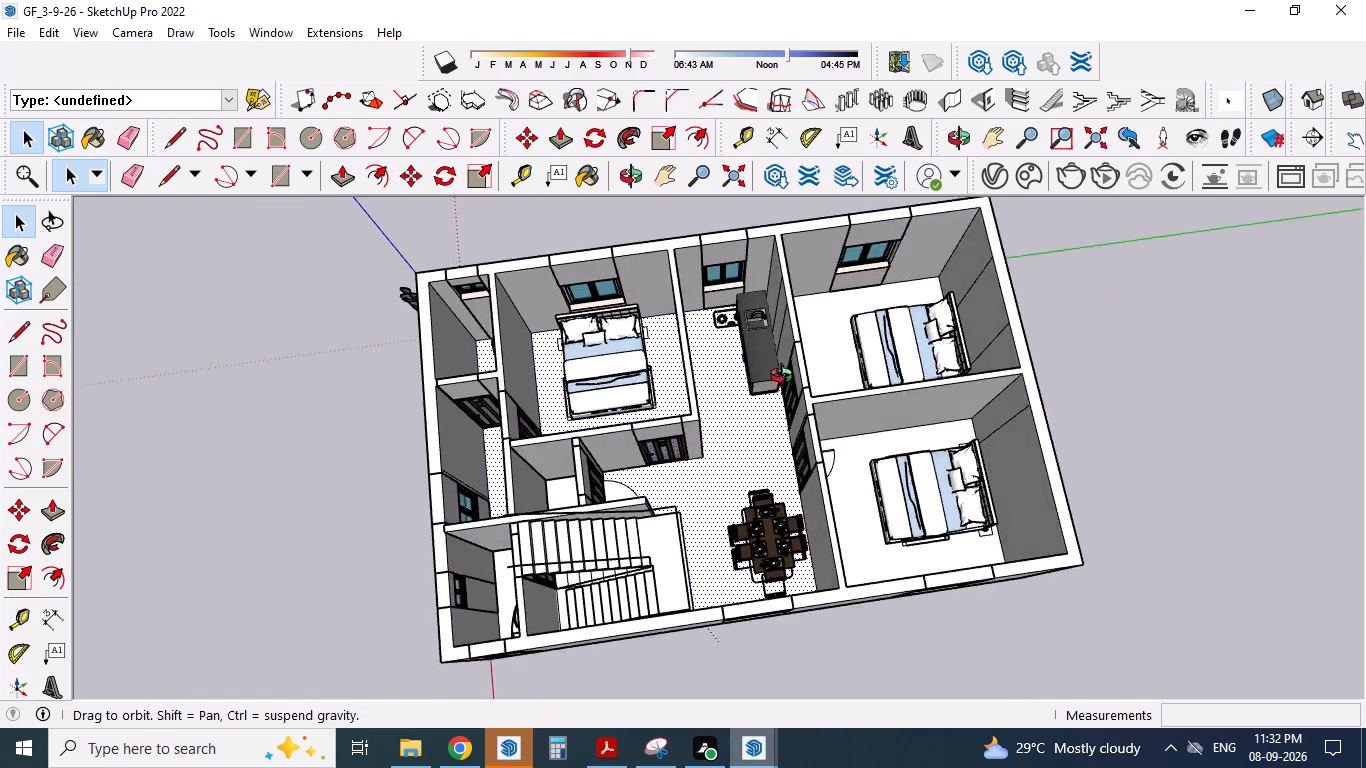
pyautogui.moveTo(786, 378); pyautogui.dragTo(804, 370, button='middle')
pyautogui.scroll(-1, 660, 399)
pyautogui.scroll(8, 480, 465)
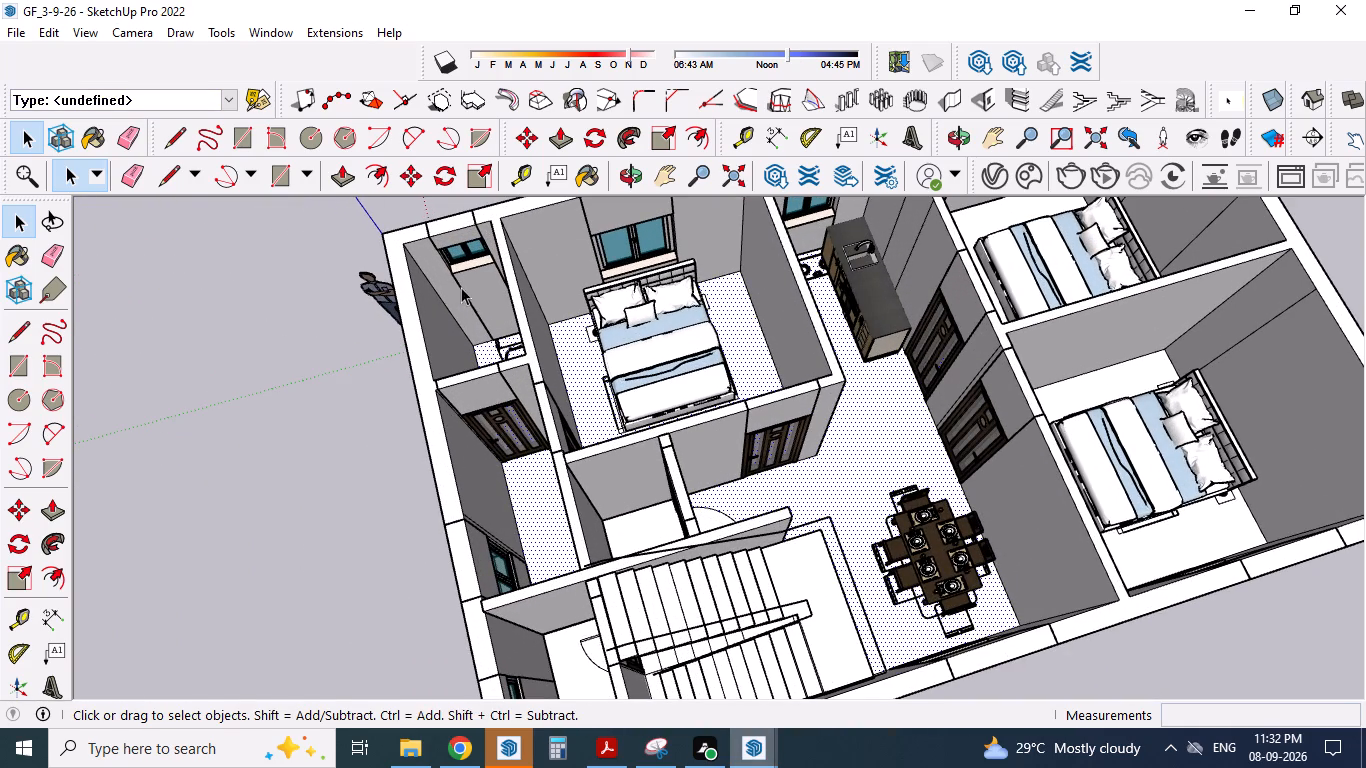
pyautogui.click(467, 394)
pyautogui.hotkey('ctrl', 'c')
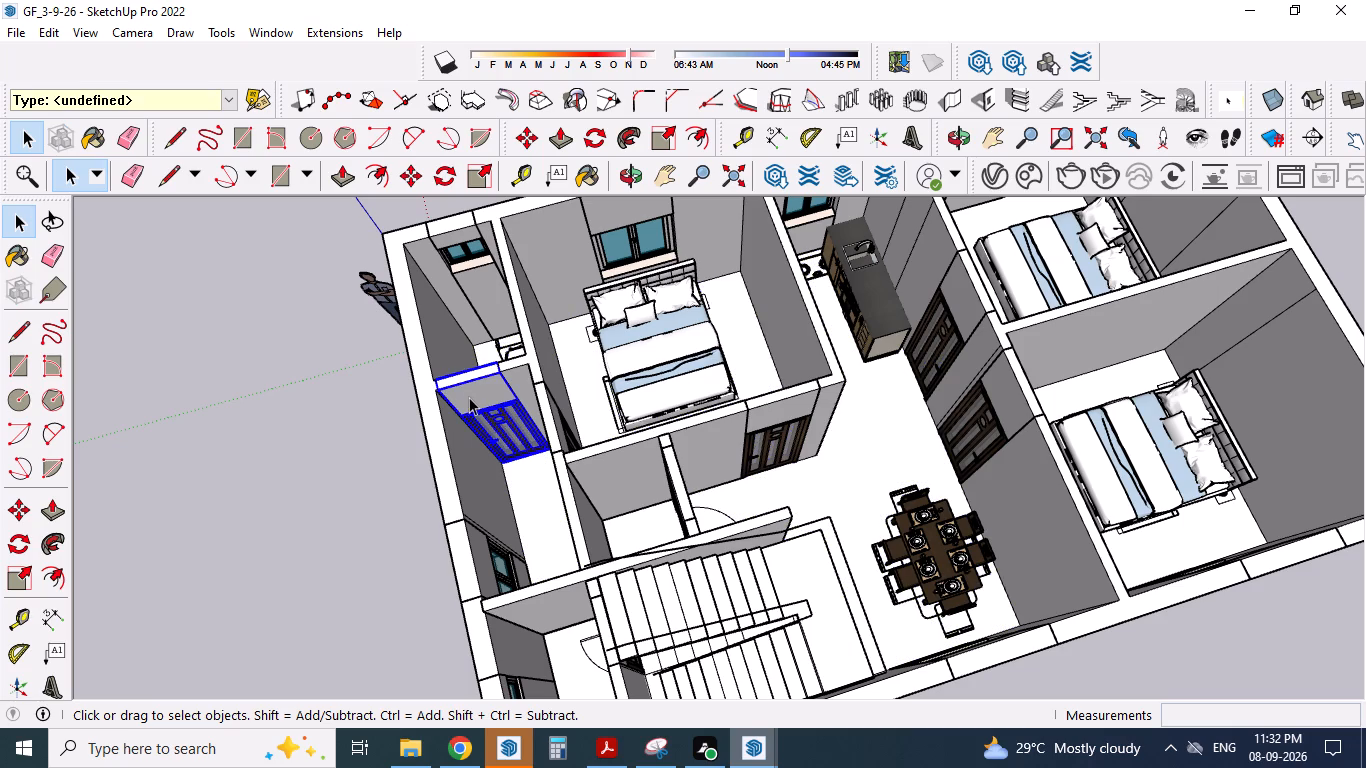
# Paste the copied door unit onto the kitchen floor in the untitled house model.
pyautogui.click(760, 738)
pyautogui.click(669, 682)
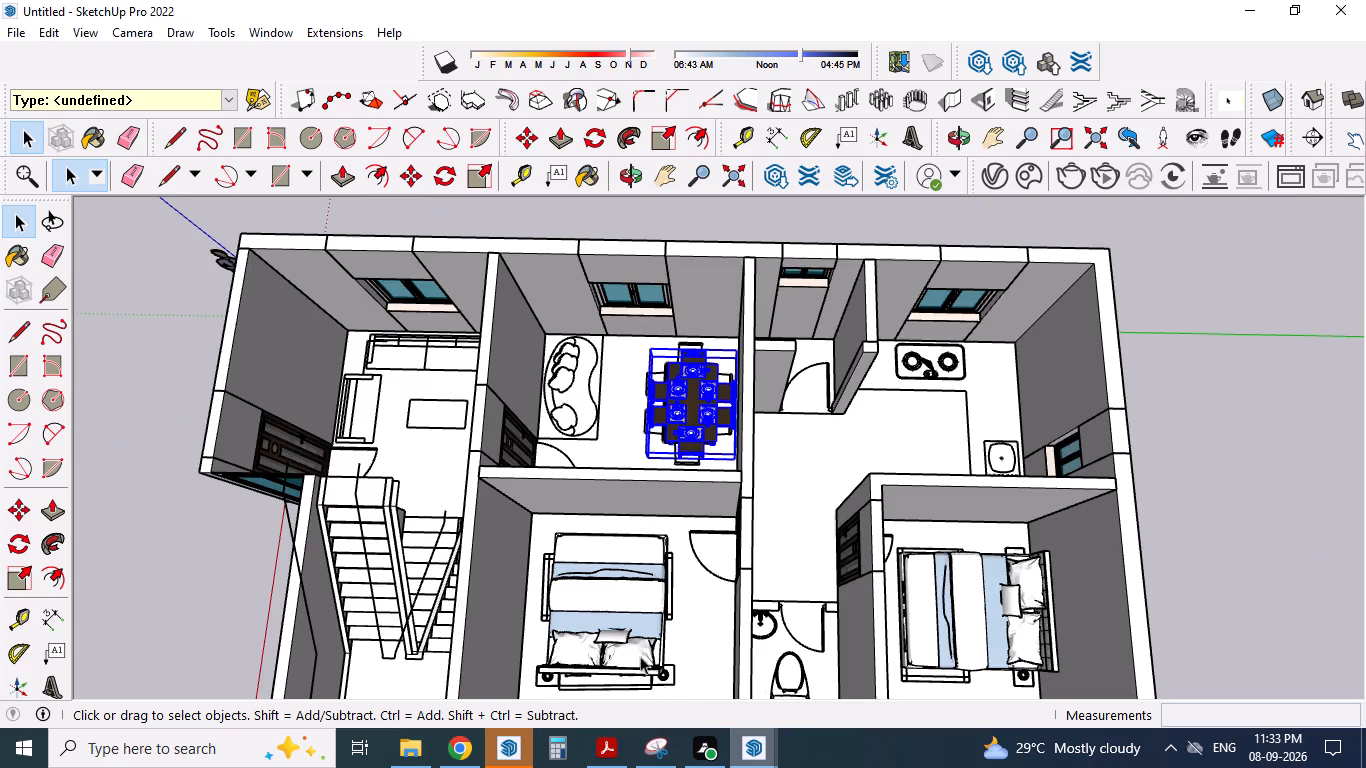
pyautogui.scroll(3, 831, 377)
pyautogui.scroll(1, 894, 452)
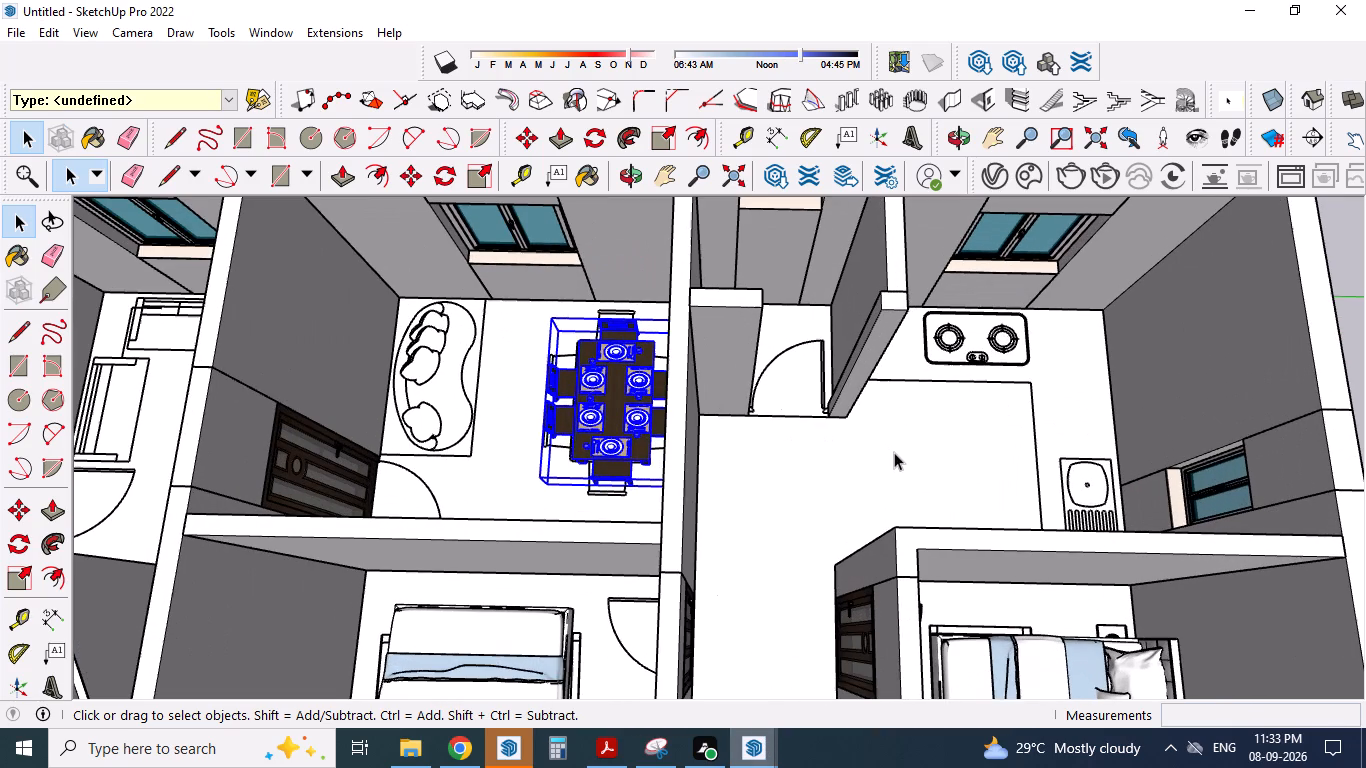
pyautogui.keyDown('ctrl'); pyautogui.doubleClick(894, 452); pyautogui.keyUp('ctrl')
pyautogui.hotkey('ctrl', 'v')
pyautogui.keyDown('ctrl'); pyautogui.click(894, 452); pyautogui.keyUp('ctrl')
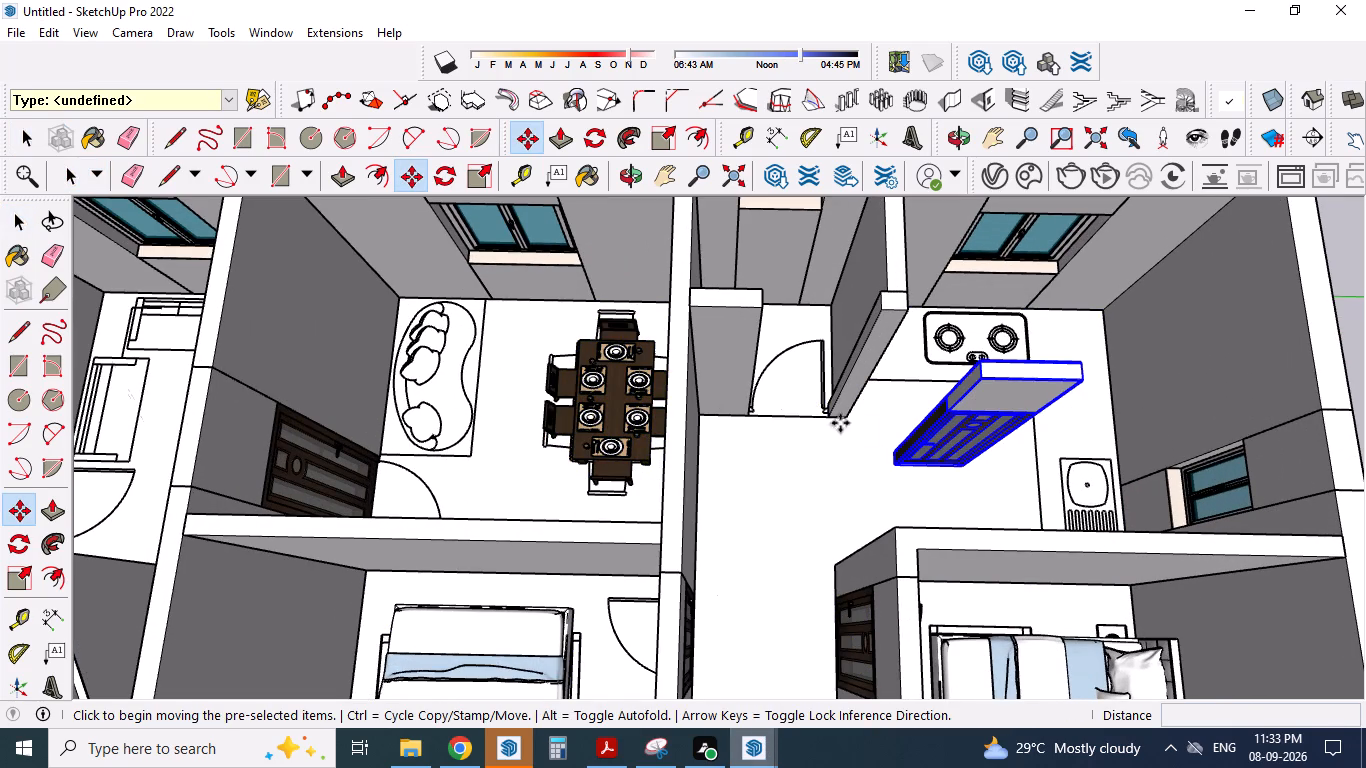
# Move the pasted door unit by its bottom corner onto the small room's doorway line beside the kitchen, about 5' 8" away.
pyautogui.scroll(3, 910, 475)
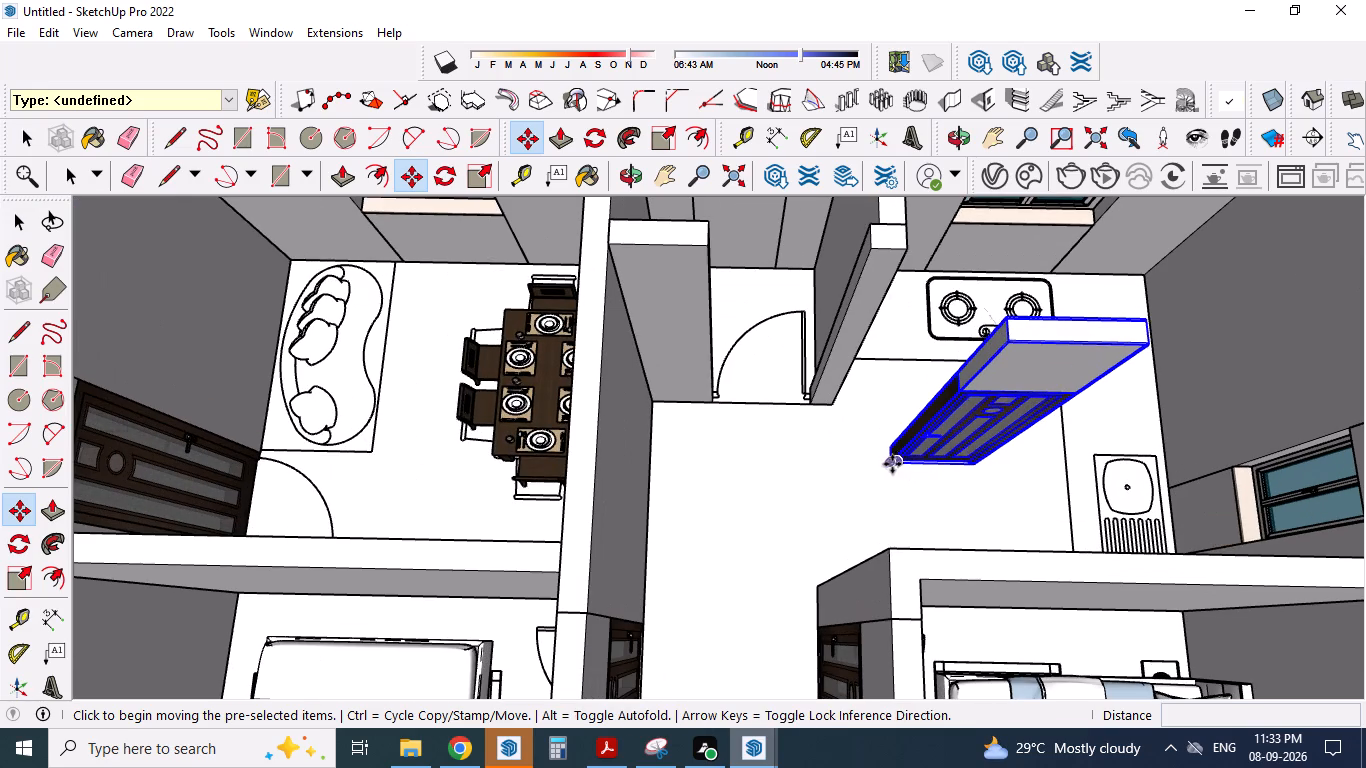
pyautogui.scroll(10, 891, 464)
pyautogui.scroll(-1, 918, 479)
pyautogui.scroll(2, 882, 449)
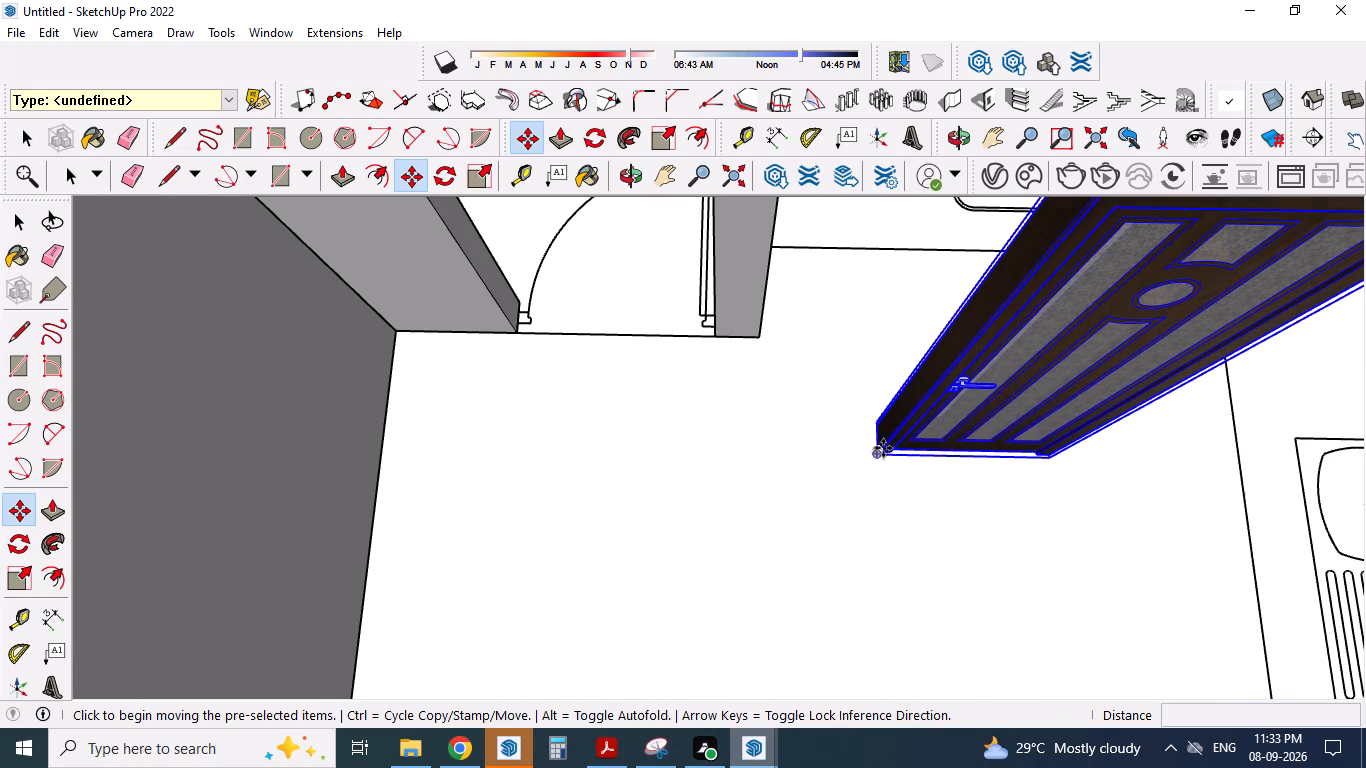
pyautogui.scroll(9, 883, 448)
pyautogui.moveTo(955, 479); pyautogui.dragTo(961, 455, button='middle')
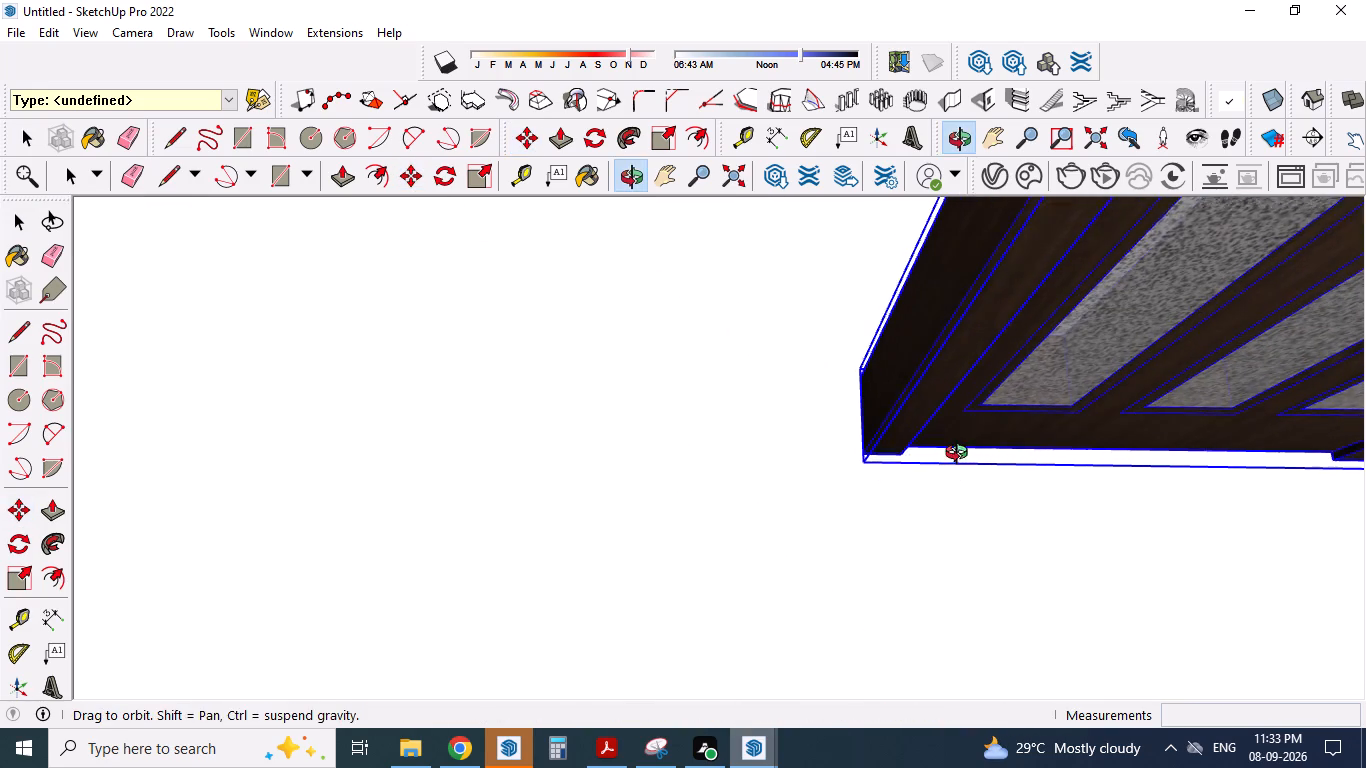
pyautogui.moveTo(961, 455); pyautogui.dragTo(962, 454, button='middle')
pyautogui.moveTo(864, 453); pyautogui.dragTo(618, 407)
pyautogui.scroll(-4, 615, 399)
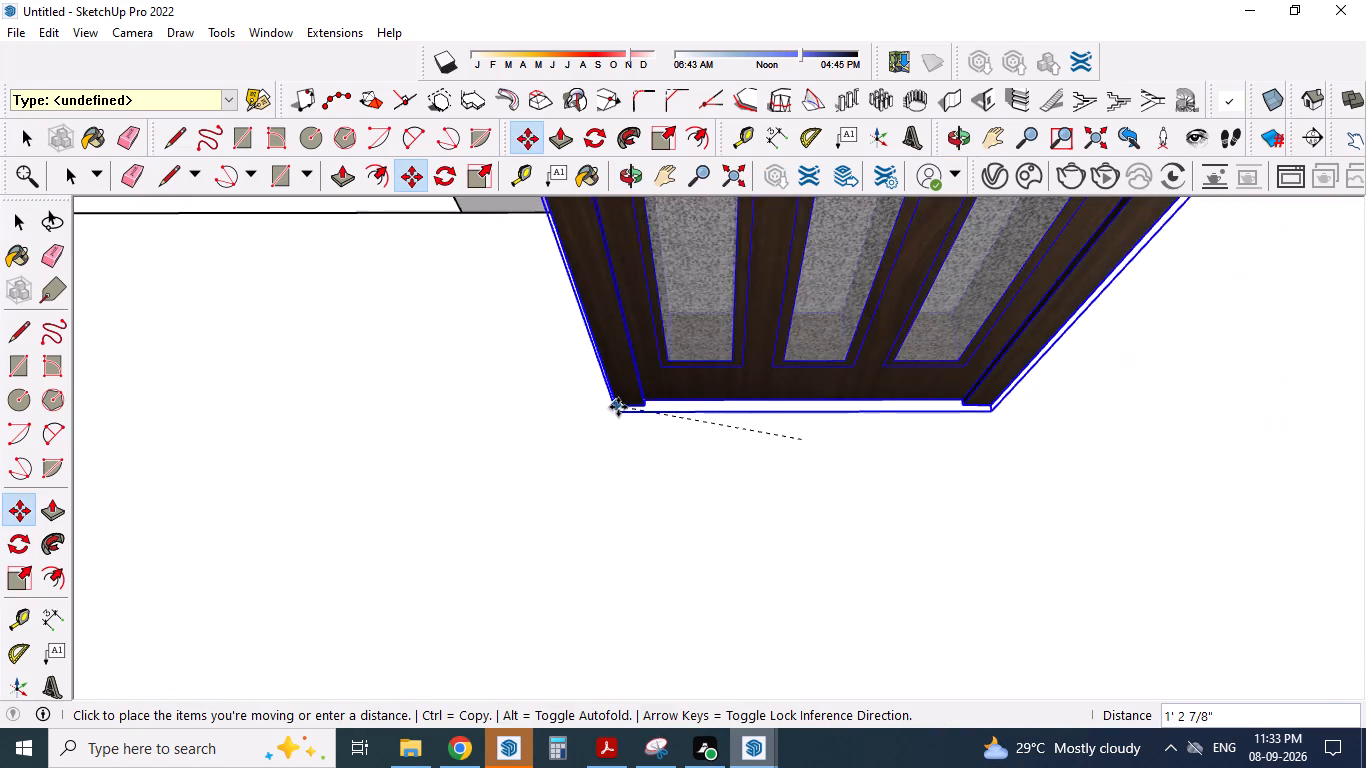
pyautogui.moveTo(618, 407); pyautogui.dragTo(277, 295)
pyautogui.scroll(-5, 618, 407)
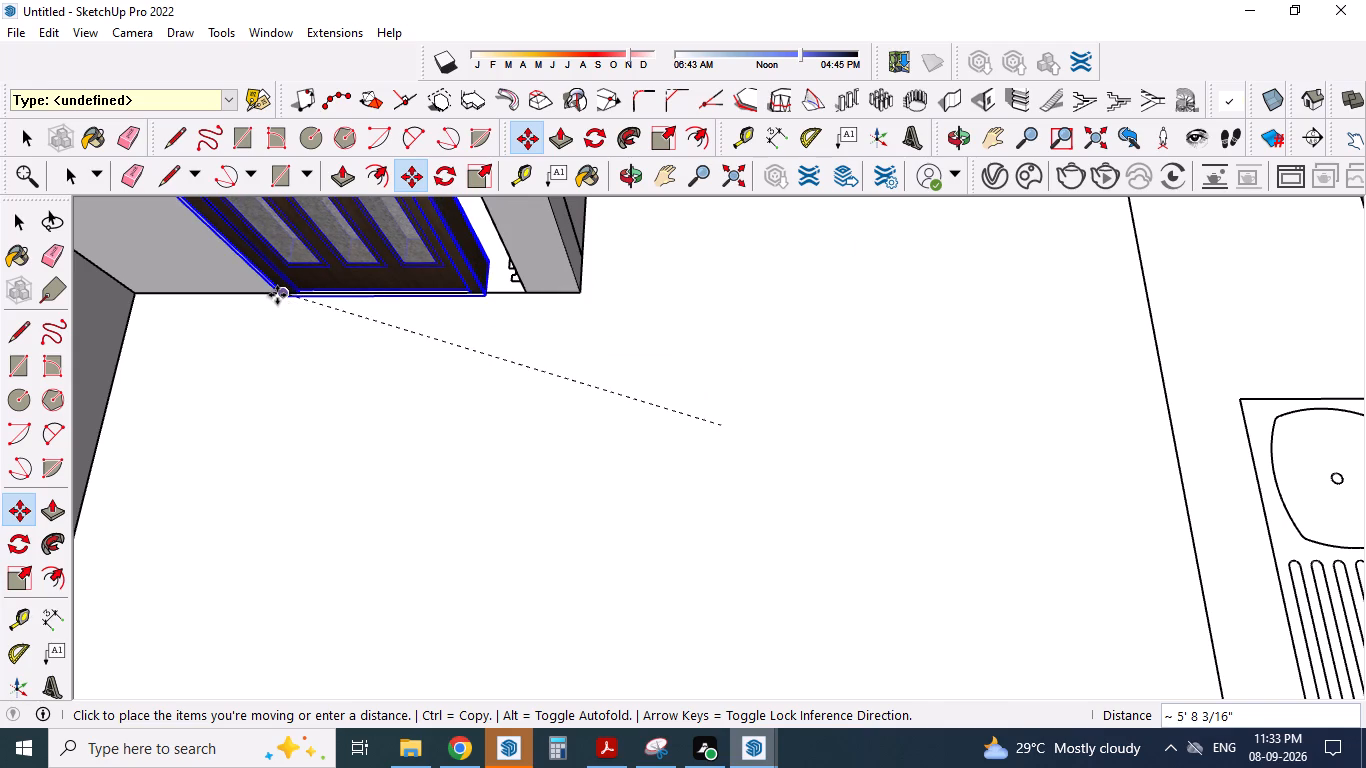
pyautogui.click(277, 295)
# Slide the door unit 6" along the doorway line until its bottom corner meets the jamb on the kitchen side.
pyautogui.scroll(12, 521, 288)
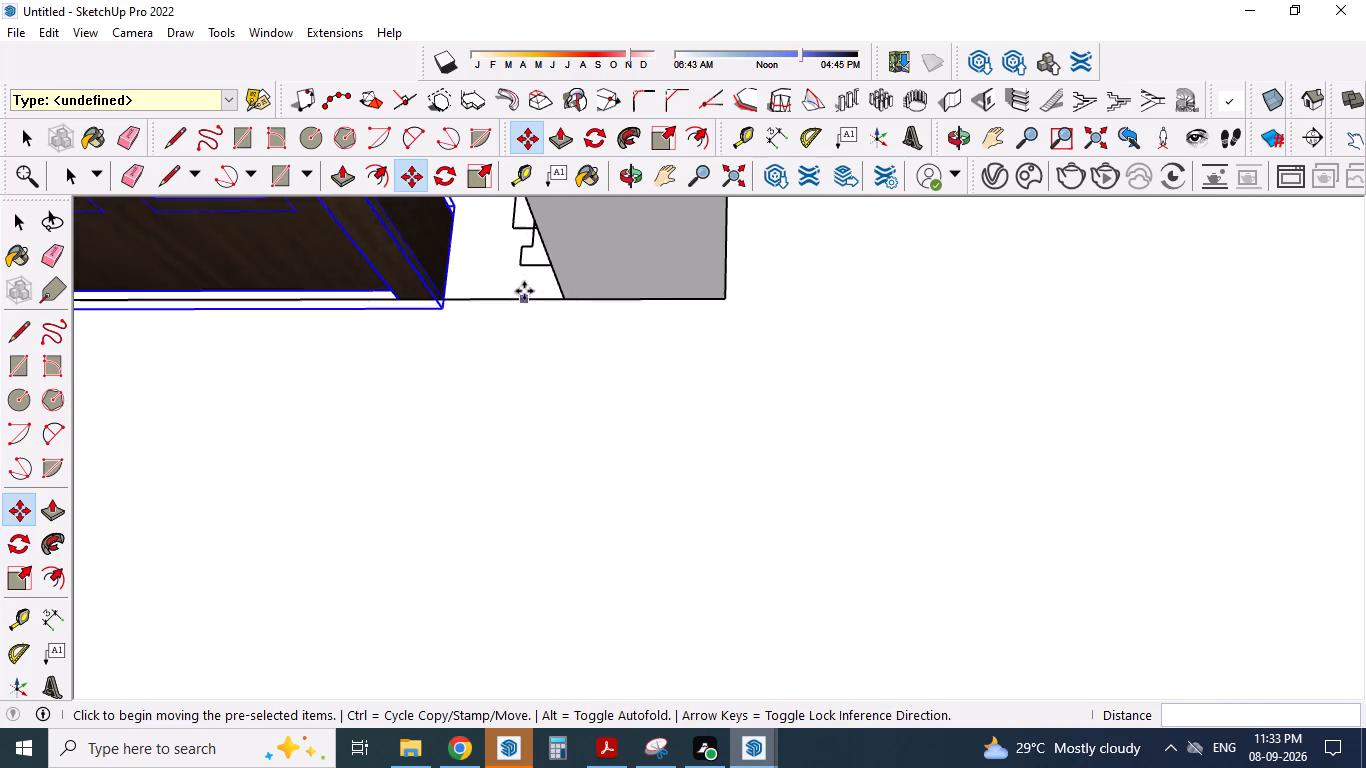
pyautogui.moveTo(438, 296); pyautogui.dragTo(541, 290)
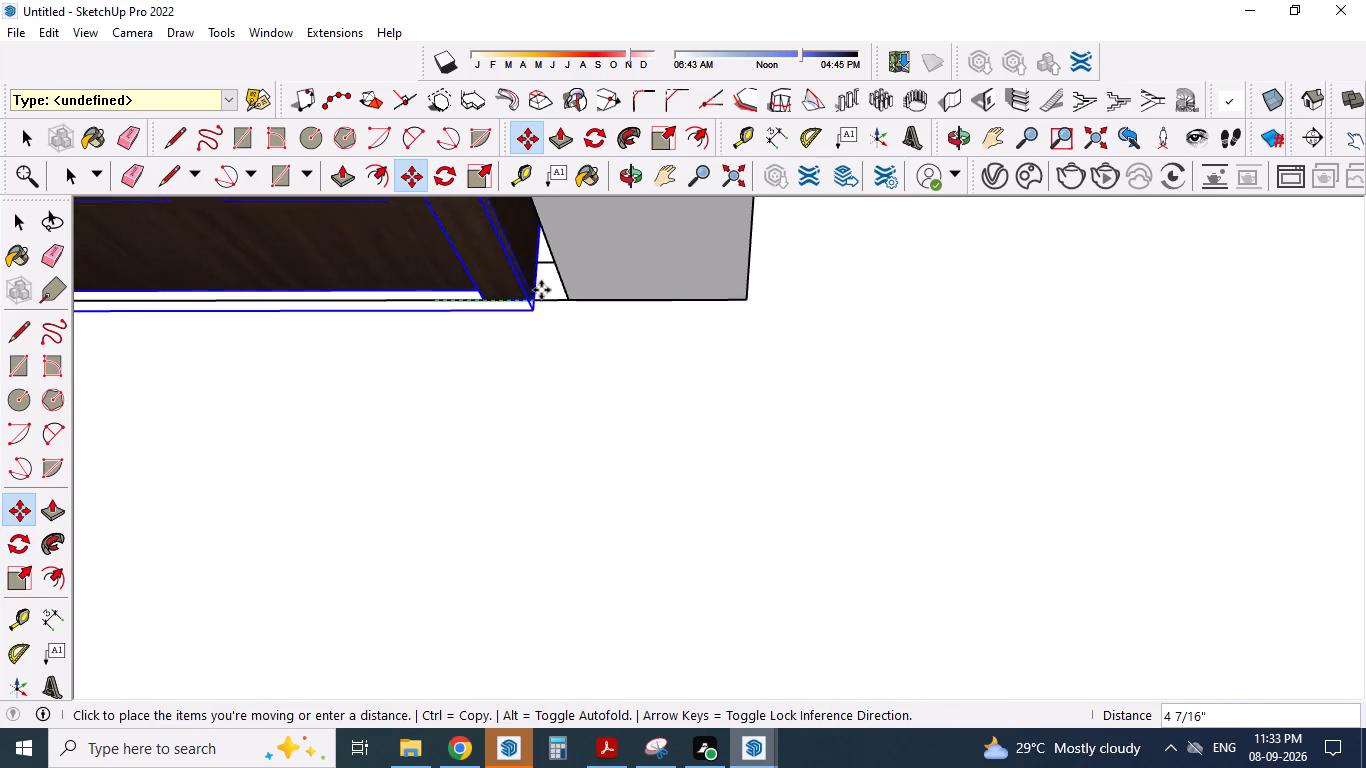
pyautogui.moveTo(541, 290); pyautogui.dragTo(570, 290)
pyautogui.click(570, 290)
# Scale the door unit's width along the red axis to reach the opposite jamb of the small room's doorway.
pyautogui.scroll(-1, 737, 360)
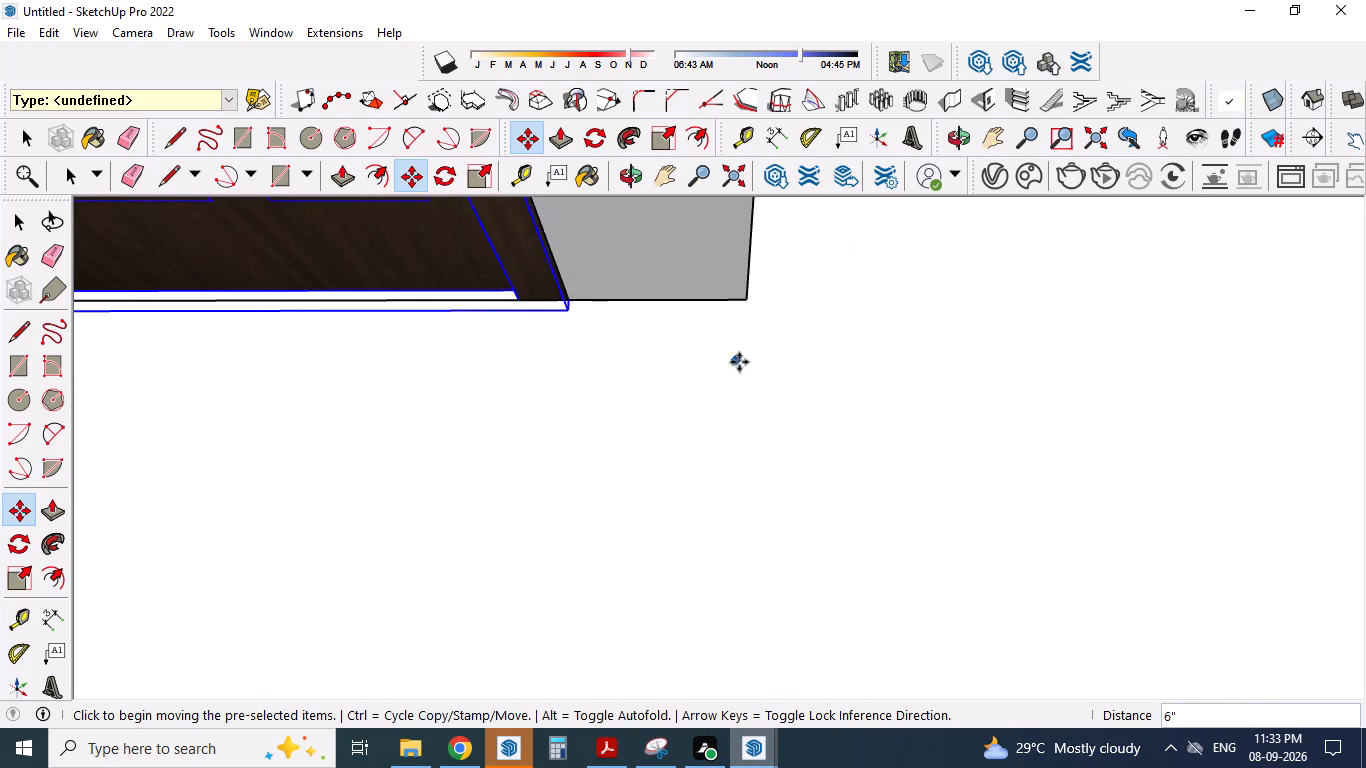
pyautogui.scroll(-11, 739, 362)
pyautogui.moveTo(564, 394); pyautogui.dragTo(678, 468, button='middle')
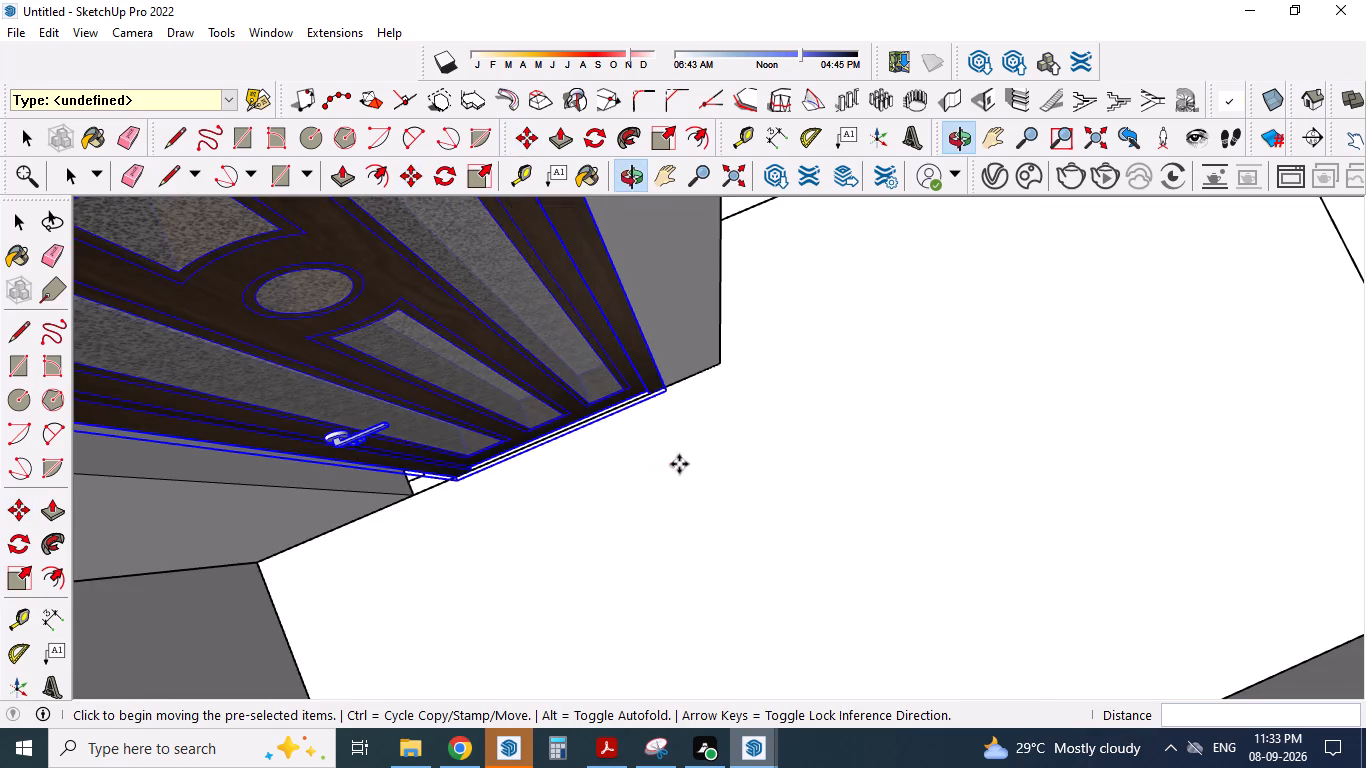
pyautogui.scroll(-7, 669, 428)
pyautogui.moveTo(495, 440); pyautogui.dragTo(613, 393, button='middle')
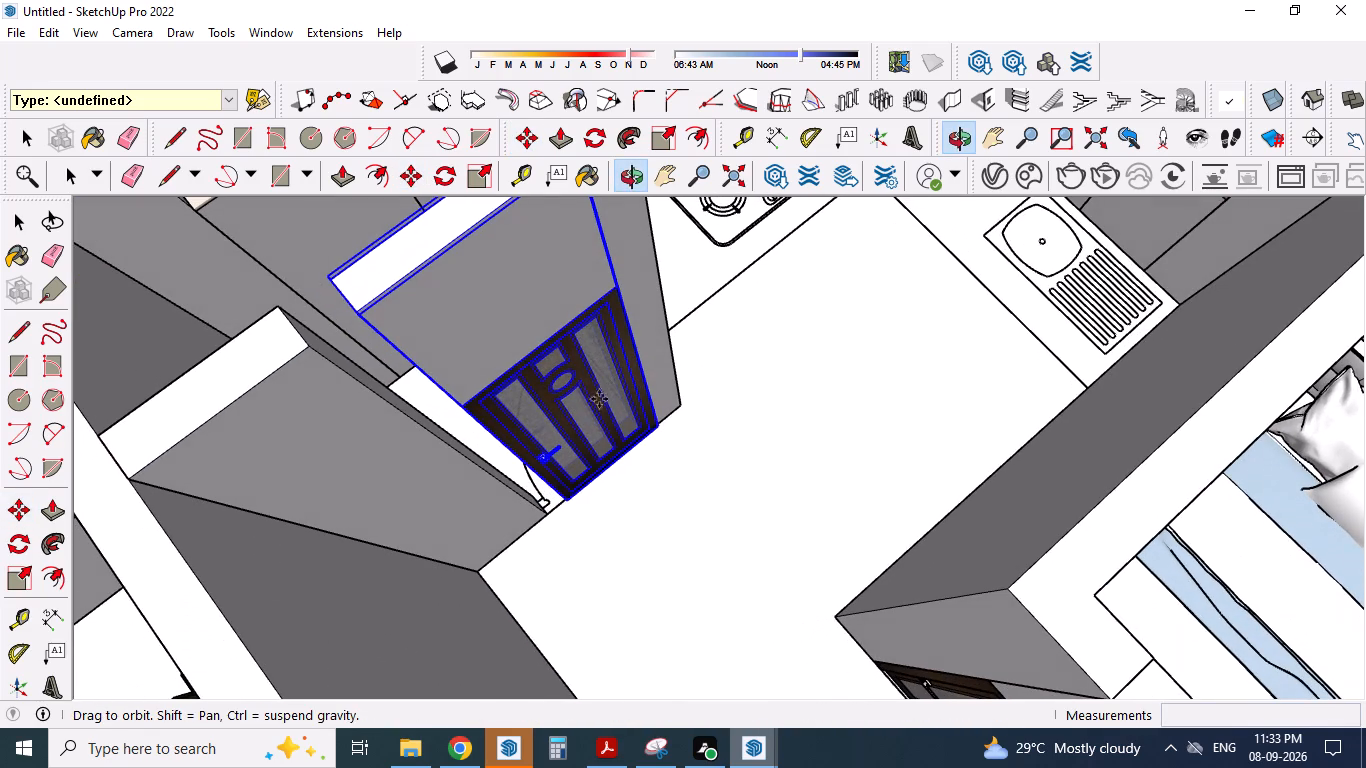
pyautogui.press('s')
pyautogui.scroll(3, 526, 402)
pyautogui.moveTo(485, 441); pyautogui.dragTo(516, 439, button='middle')
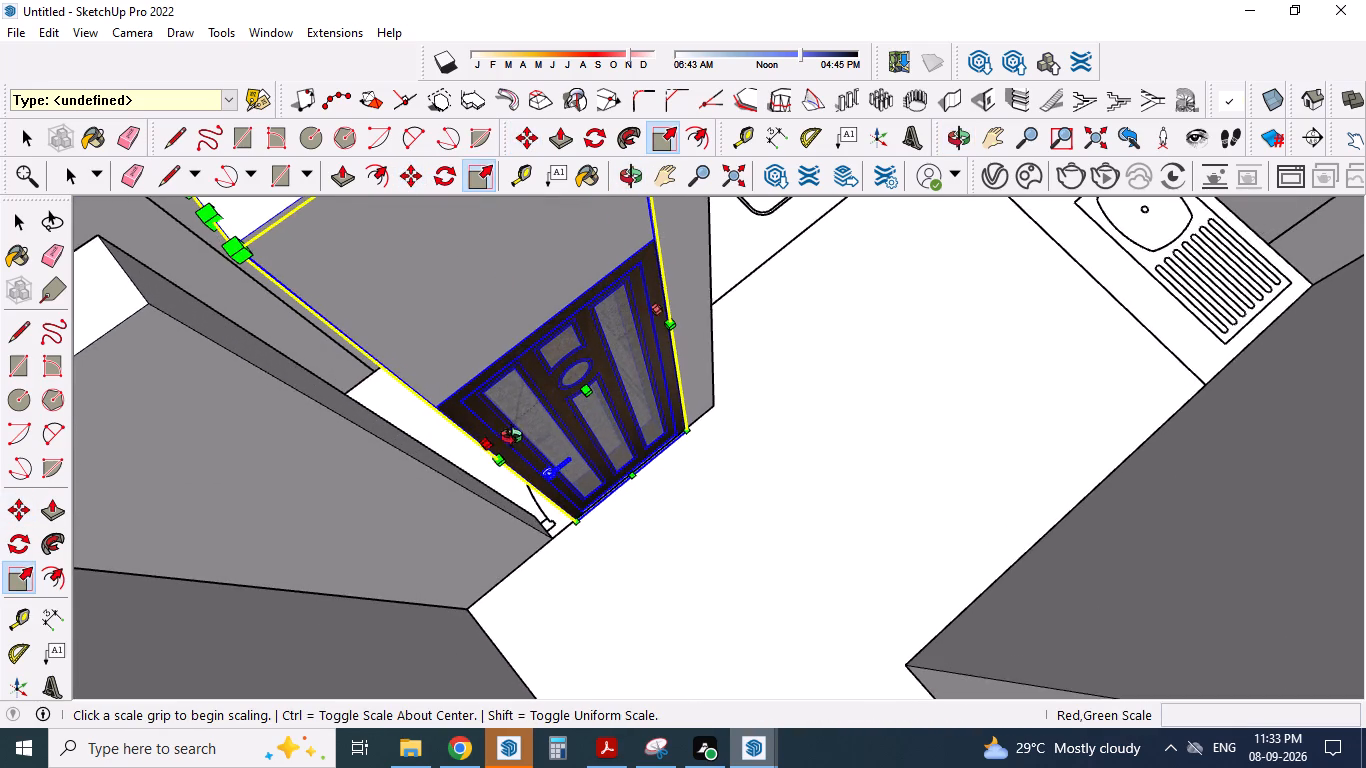
pyautogui.moveTo(516, 439); pyautogui.dragTo(558, 399, button='middle')
pyautogui.moveTo(505, 430); pyautogui.dragTo(474, 446)
pyautogui.click(474, 446)
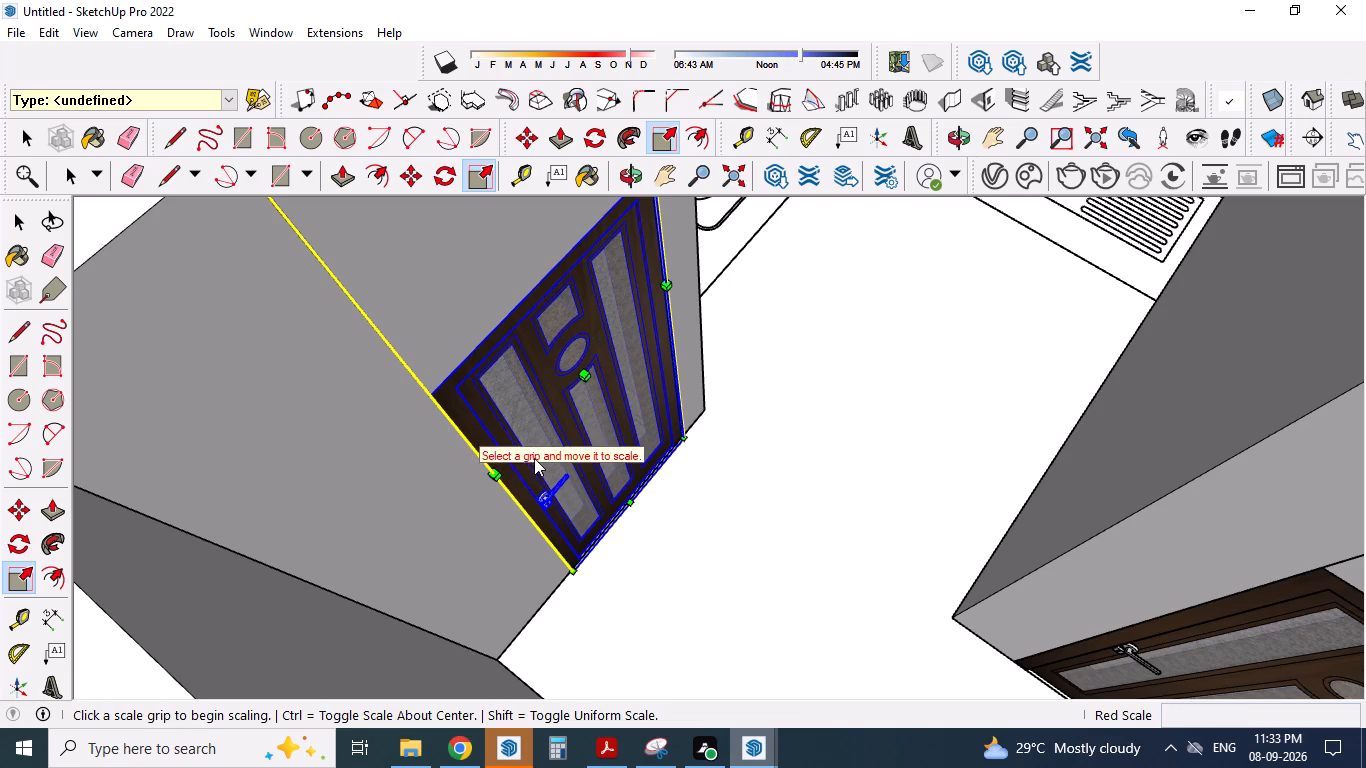
# Examine how the widened door unit fits the doorway and wall thickness, from above and from inside the small room.
pyautogui.scroll(-1, 622, 507)
pyautogui.moveTo(623, 508); pyautogui.dragTo(719, 553, button='middle')
pyautogui.moveTo(517, 493); pyautogui.dragTo(537, 493, button='middle')
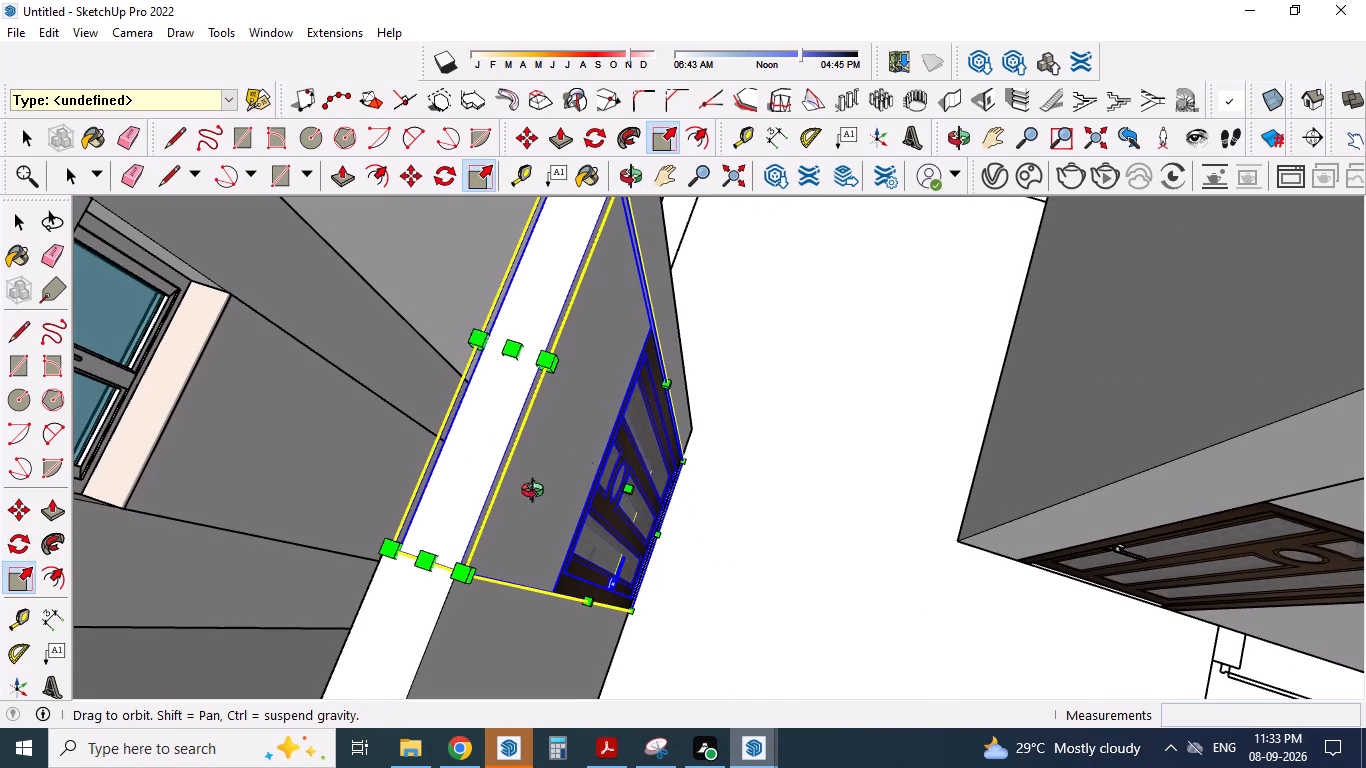
pyautogui.moveTo(537, 493); pyautogui.dragTo(671, 473, button='middle')
pyautogui.press('space')
pyautogui.scroll(-2, 698, 386)
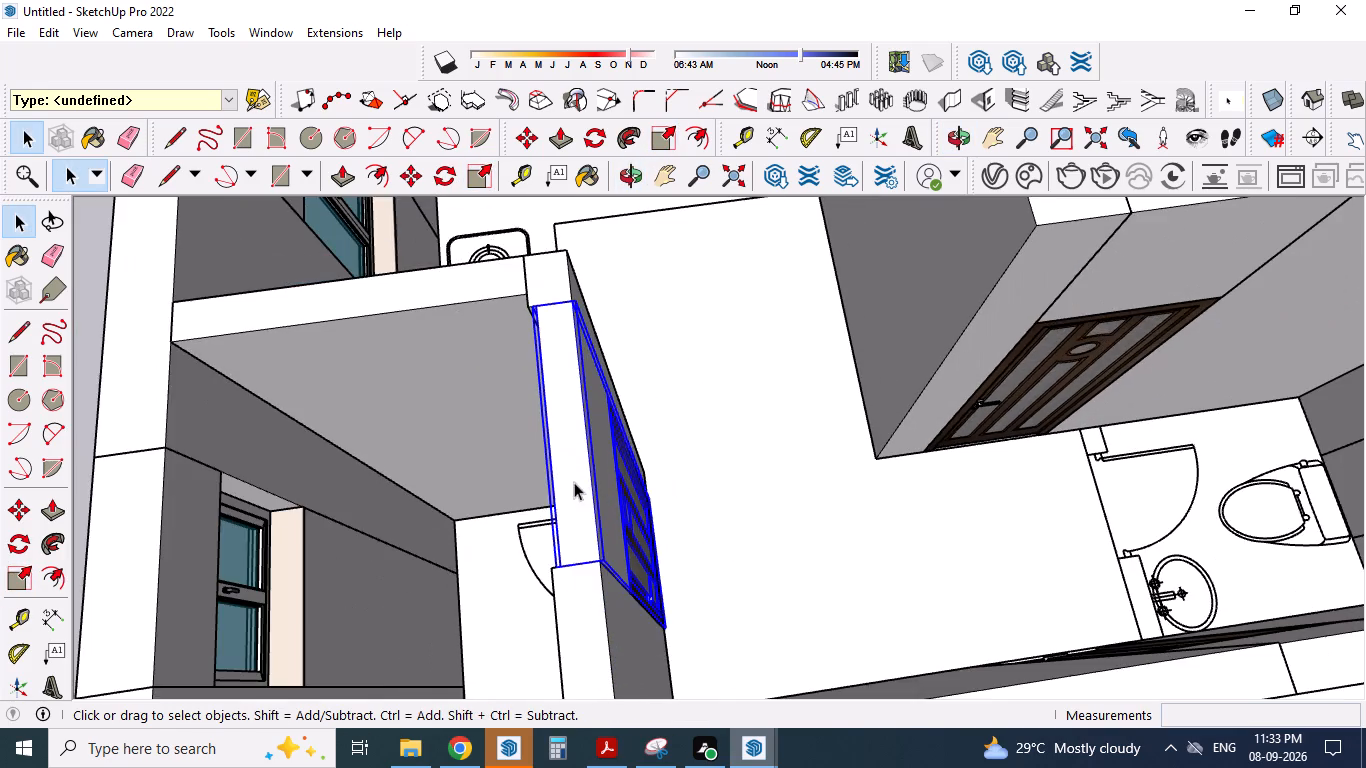
pyautogui.moveTo(574, 482); pyautogui.dragTo(711, 454, button='middle')
pyautogui.scroll(2, 611, 475)
pyautogui.press('space')
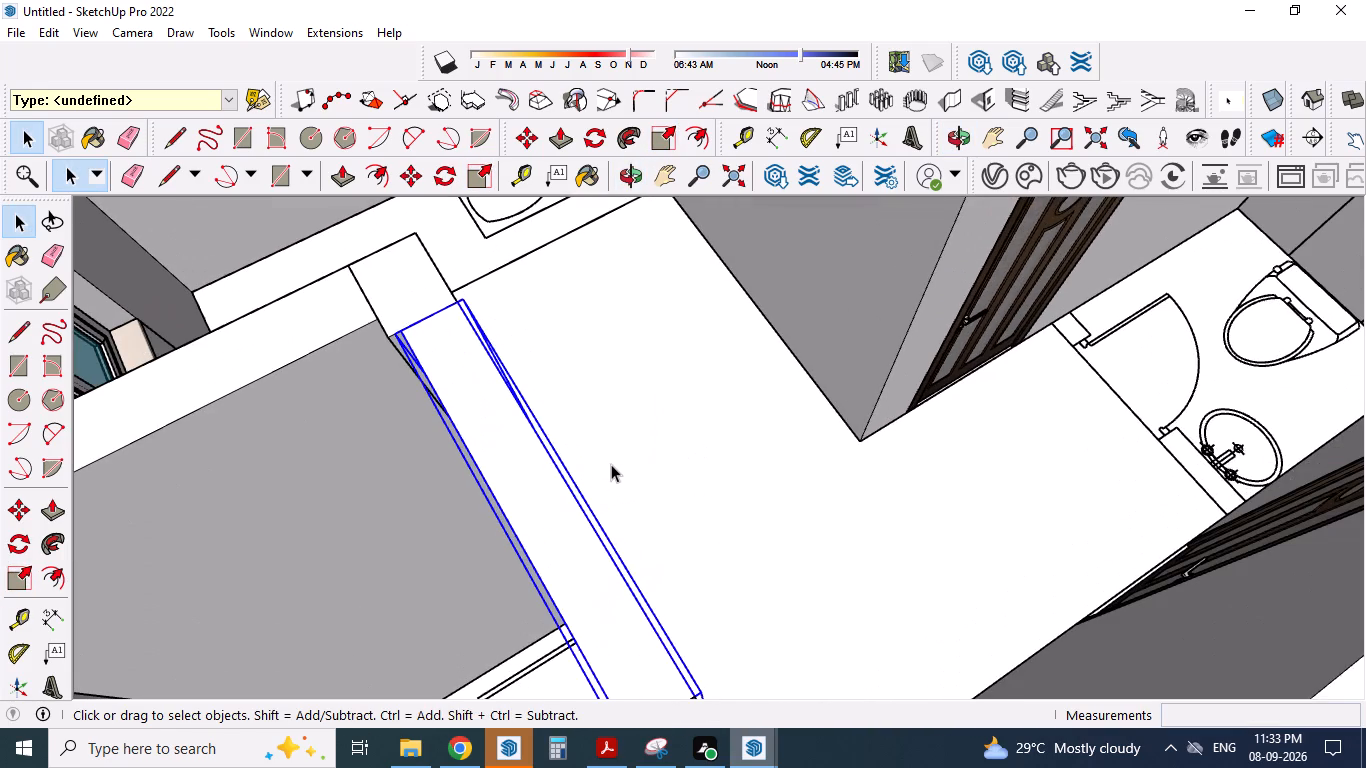
pyautogui.scroll(-9, 683, 407)
pyautogui.click(264, 523)
pyautogui.scroll(3, 709, 446)
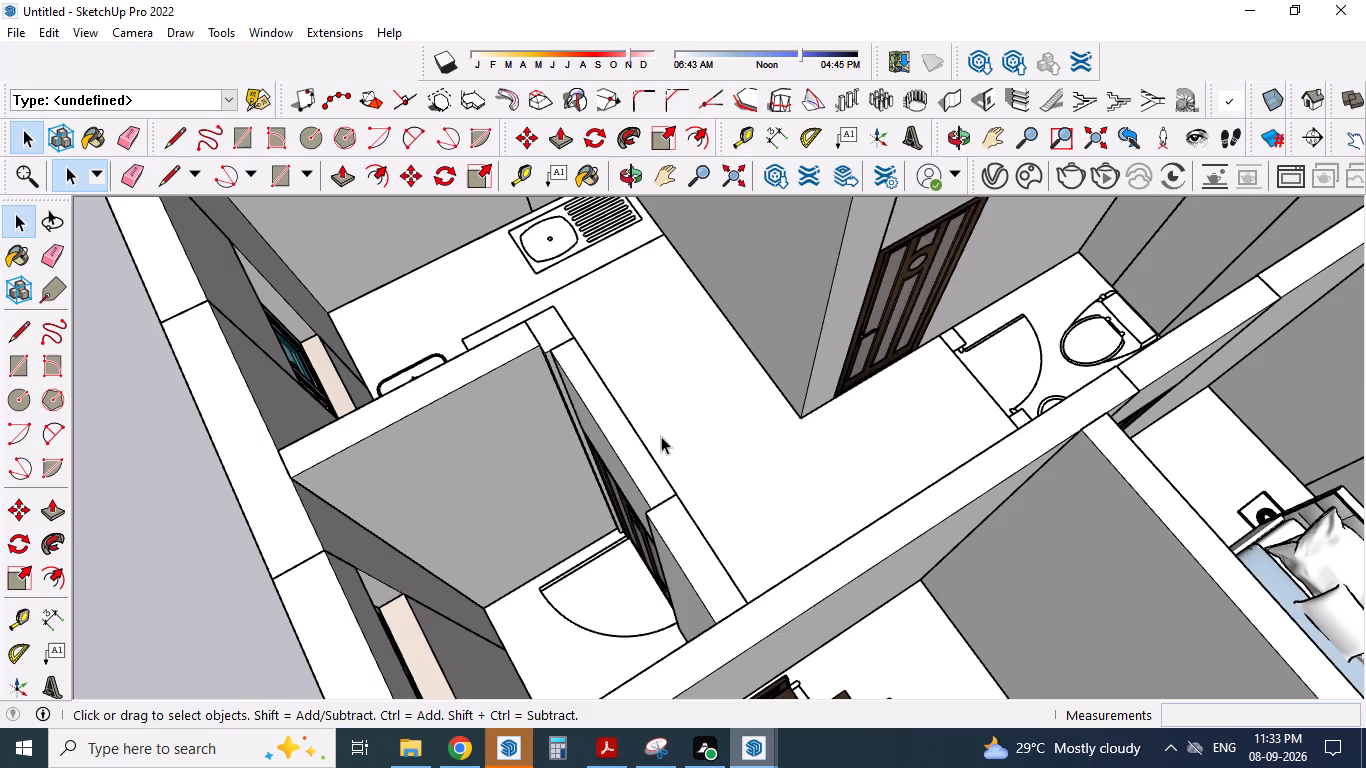
pyautogui.moveTo(661, 436); pyautogui.dragTo(669, 472, button='middle')
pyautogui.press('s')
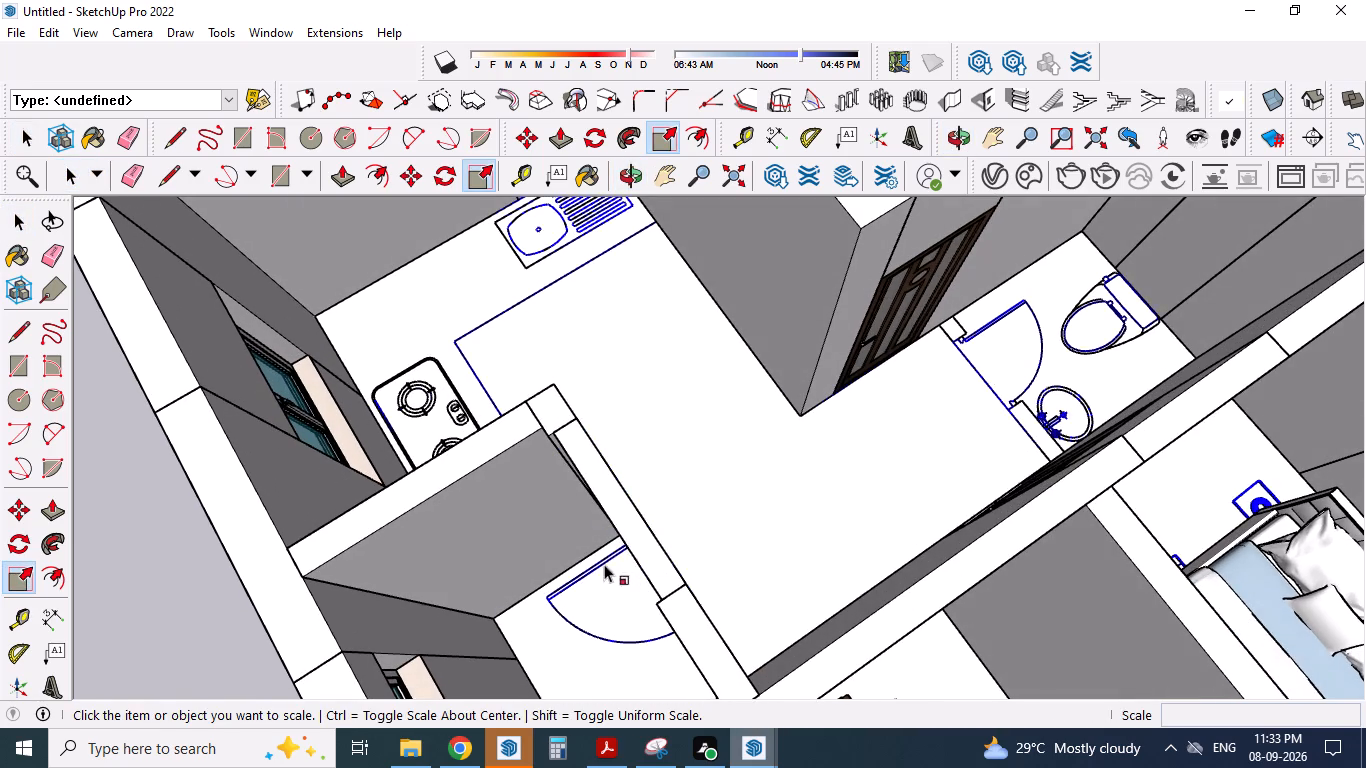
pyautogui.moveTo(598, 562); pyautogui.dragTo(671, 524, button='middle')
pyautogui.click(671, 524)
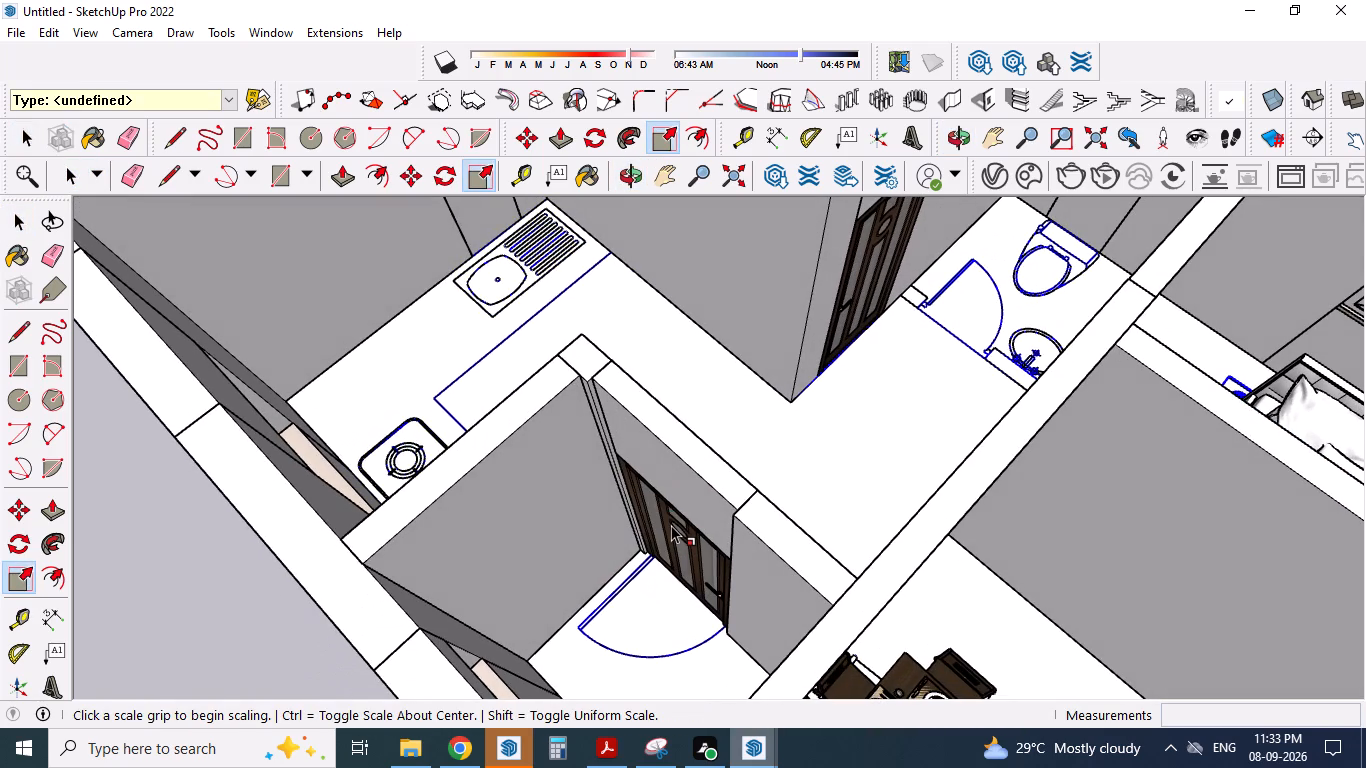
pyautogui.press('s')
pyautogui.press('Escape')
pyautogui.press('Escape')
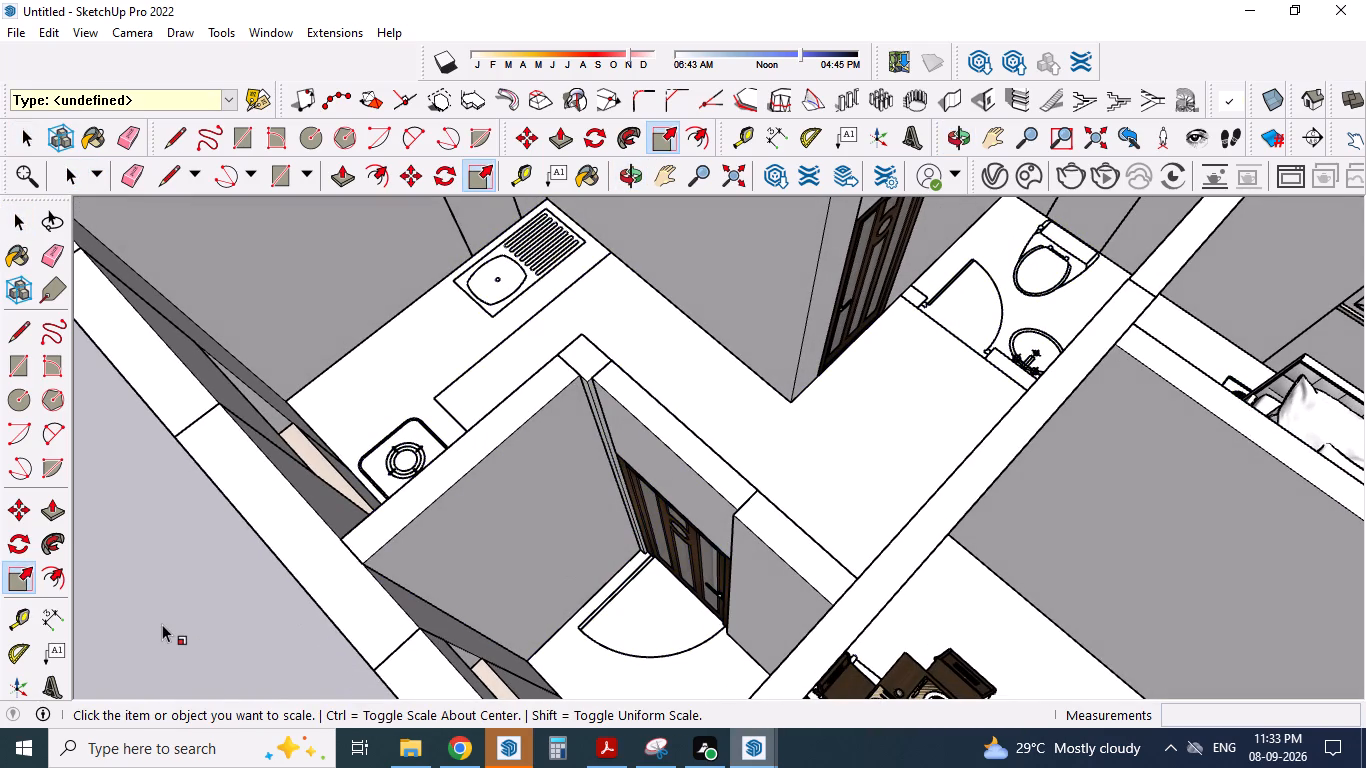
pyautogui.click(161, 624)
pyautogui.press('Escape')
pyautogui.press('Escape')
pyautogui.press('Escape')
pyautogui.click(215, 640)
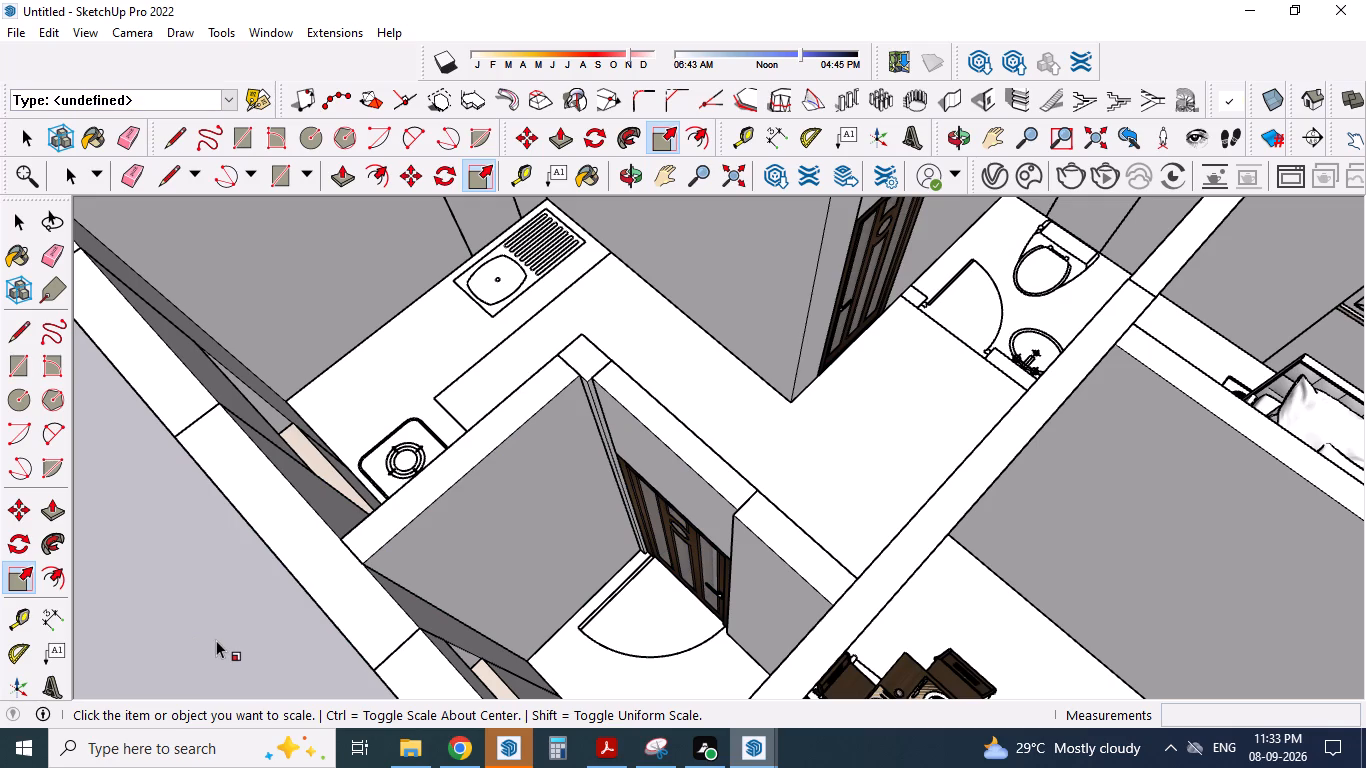
# Scale the small room's door unit along the green axis until its face lines up with the room-side wall face.
pyautogui.click(705, 501)
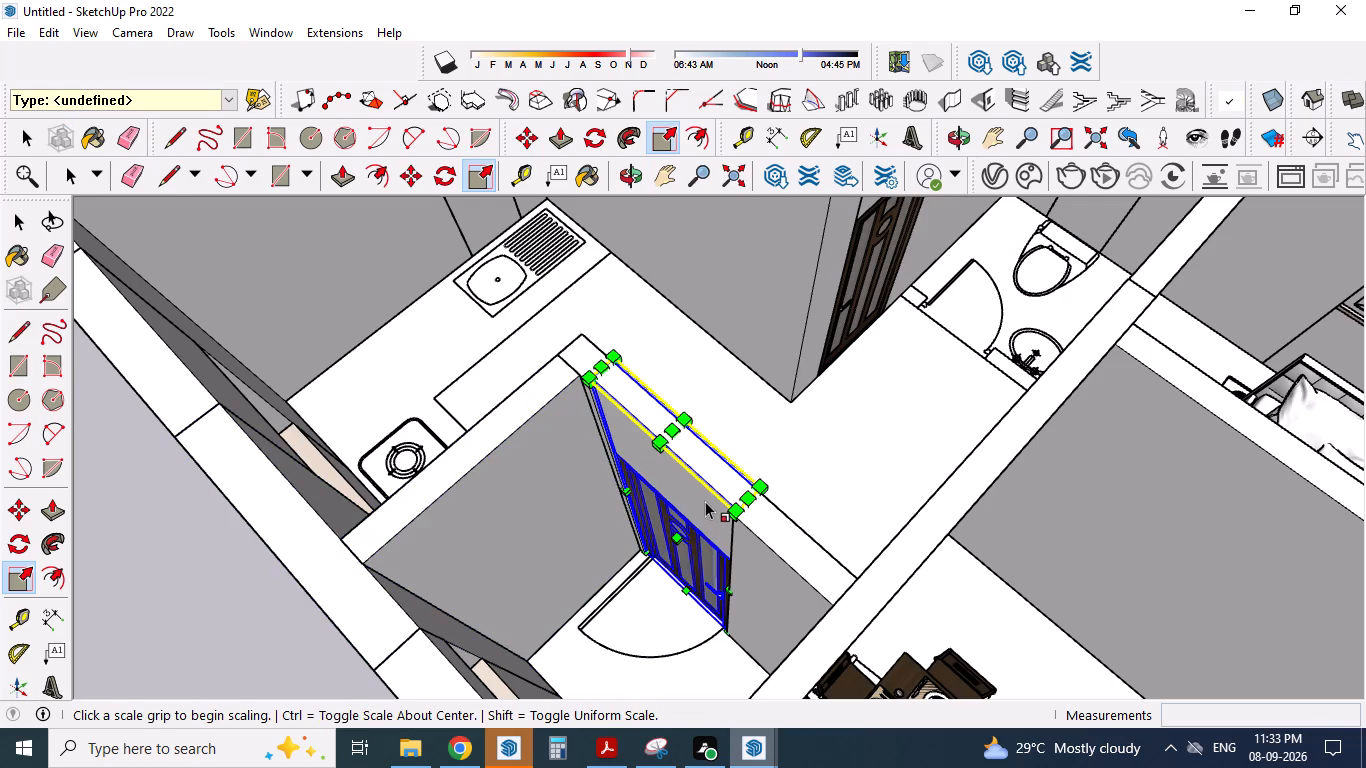
pyautogui.click(687, 542)
pyautogui.moveTo(679, 547); pyautogui.dragTo(668, 513)
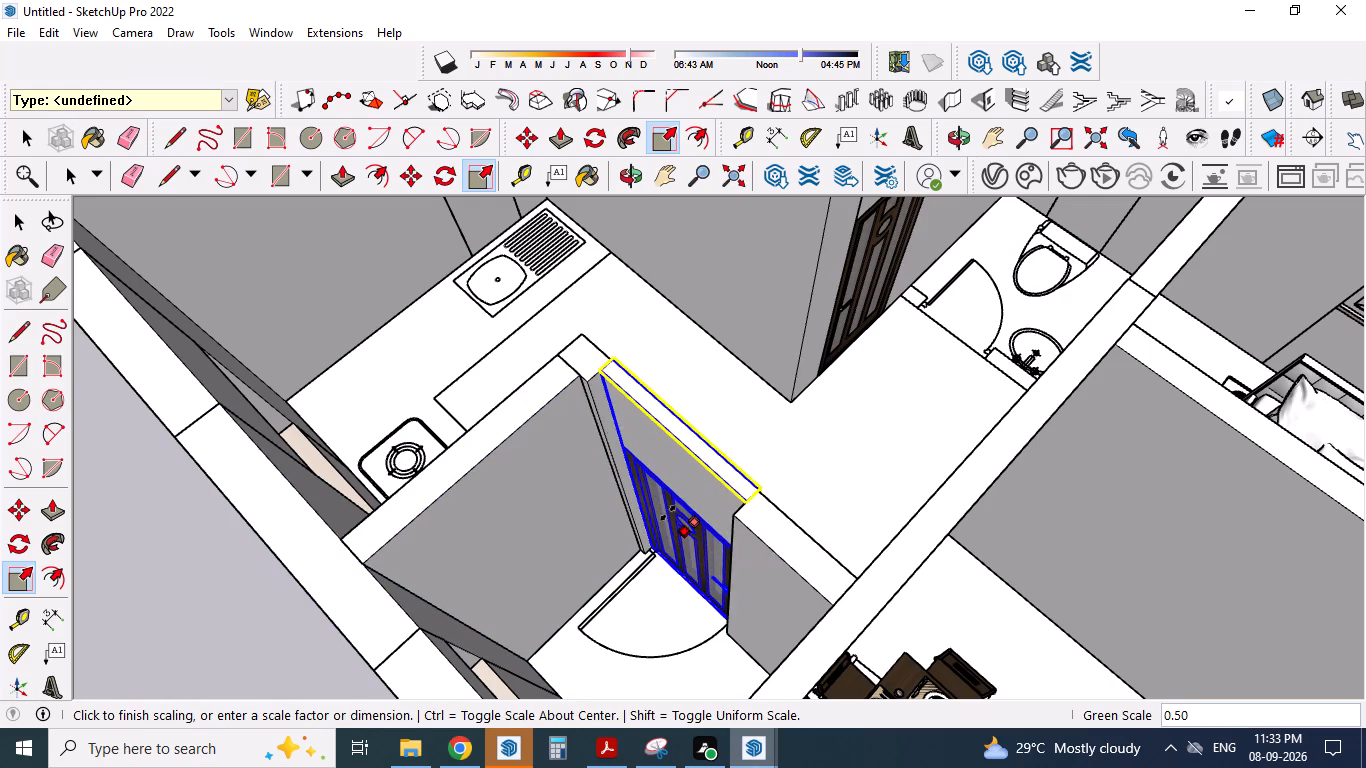
pyautogui.moveTo(668, 513); pyautogui.dragTo(729, 525)
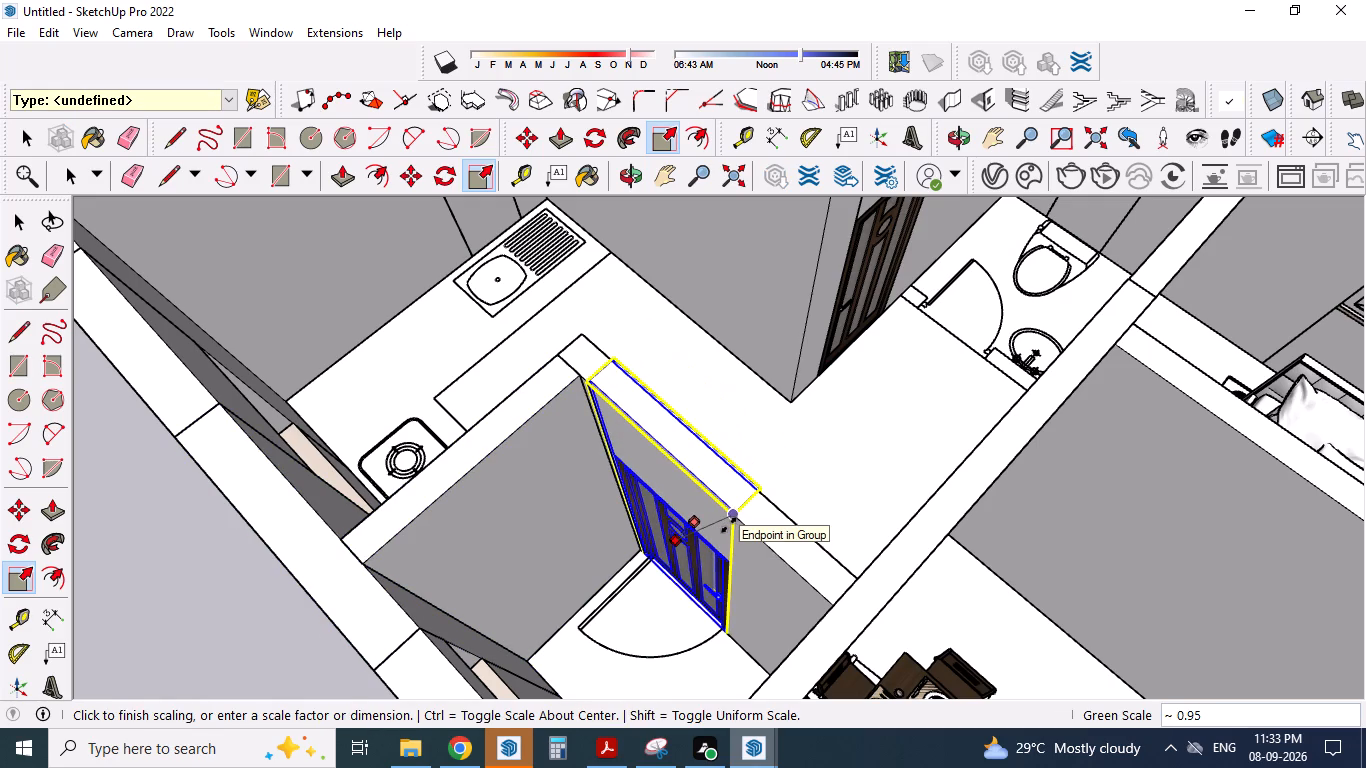
pyautogui.moveTo(729, 525); pyautogui.dragTo(709, 566)
pyautogui.scroll(4, 723, 527)
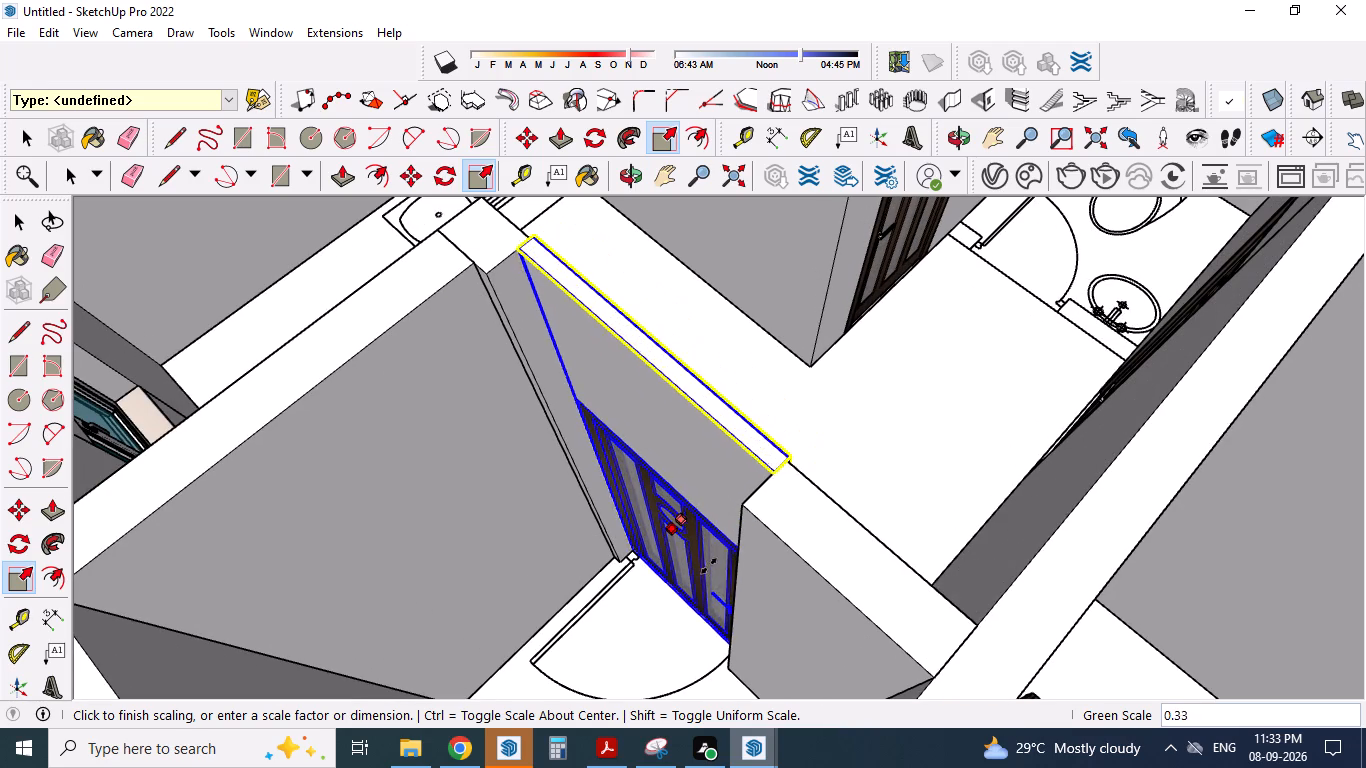
pyautogui.moveTo(709, 566); pyautogui.dragTo(698, 589)
pyautogui.click(698, 589)
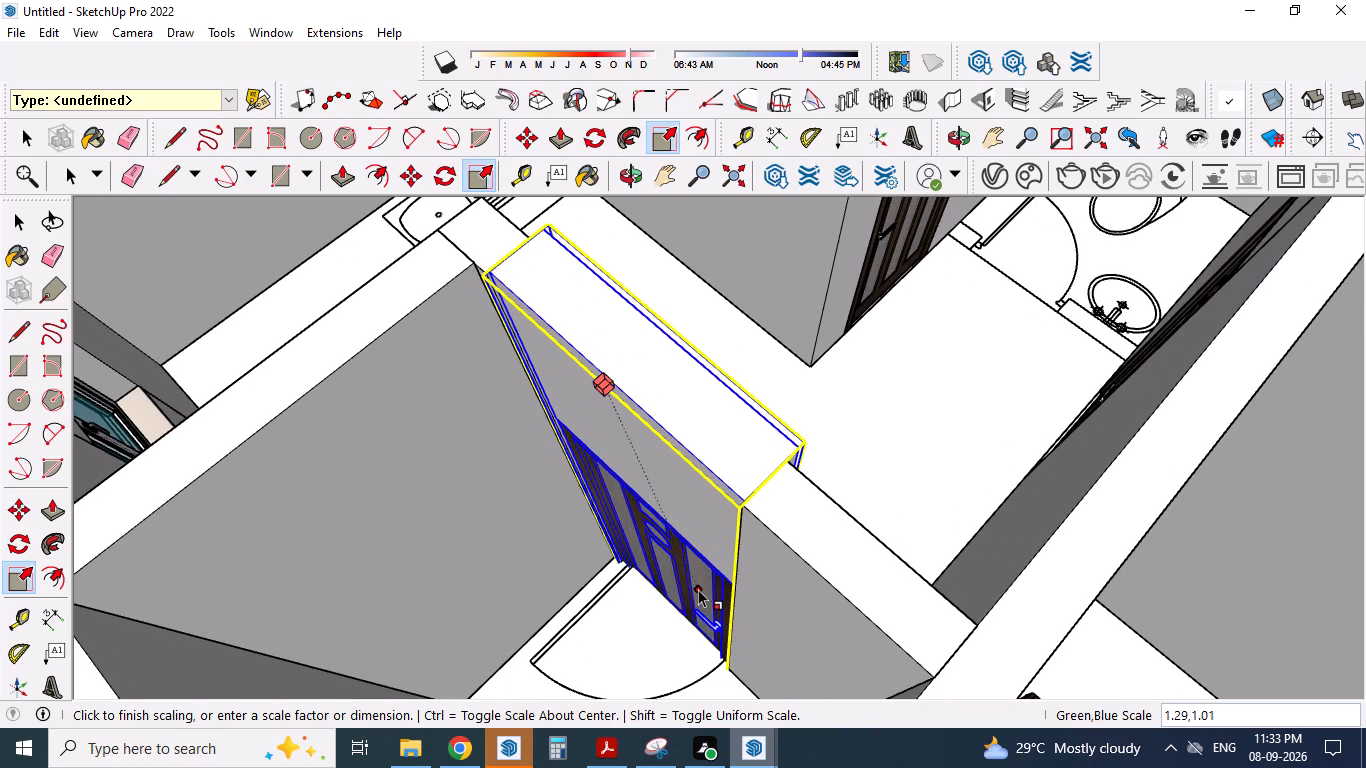
pyautogui.press('space')
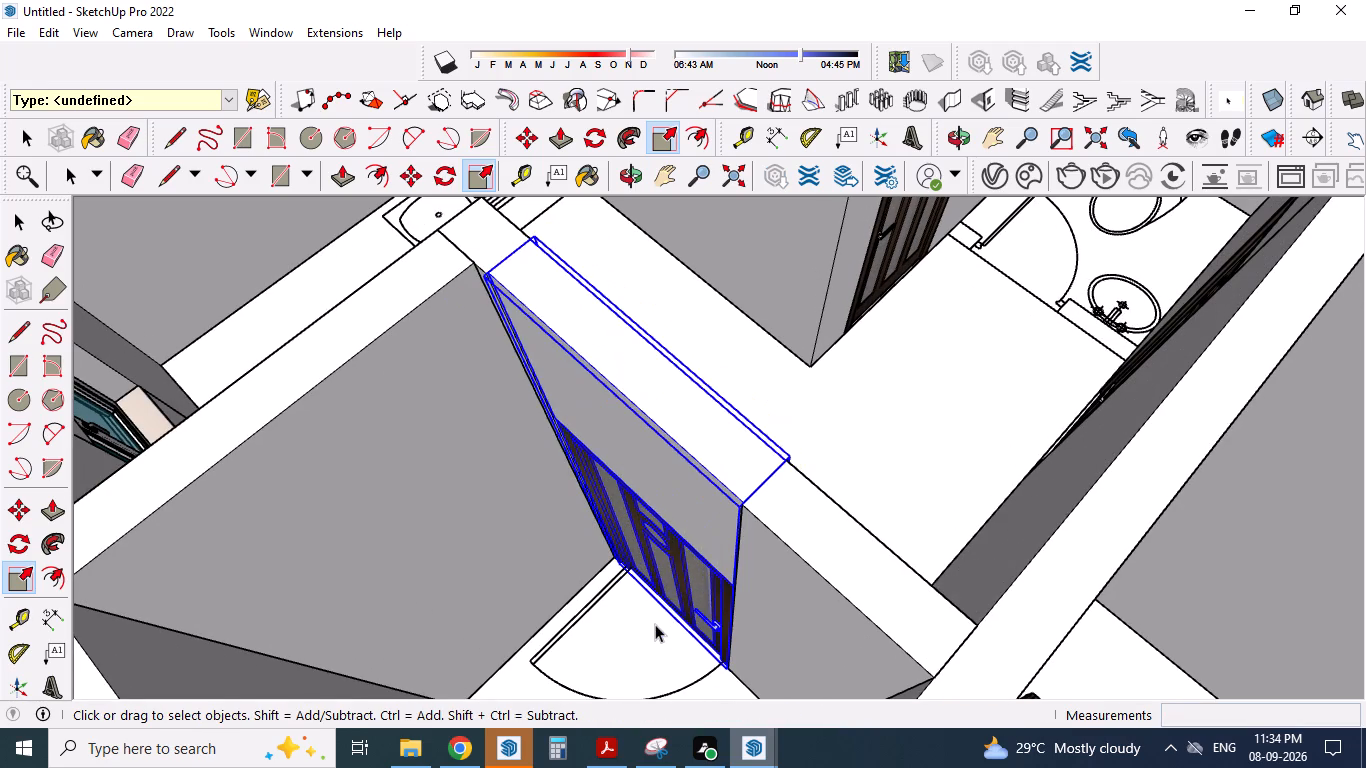
pyautogui.scroll(-2, 657, 595)
pyautogui.click(150, 650)
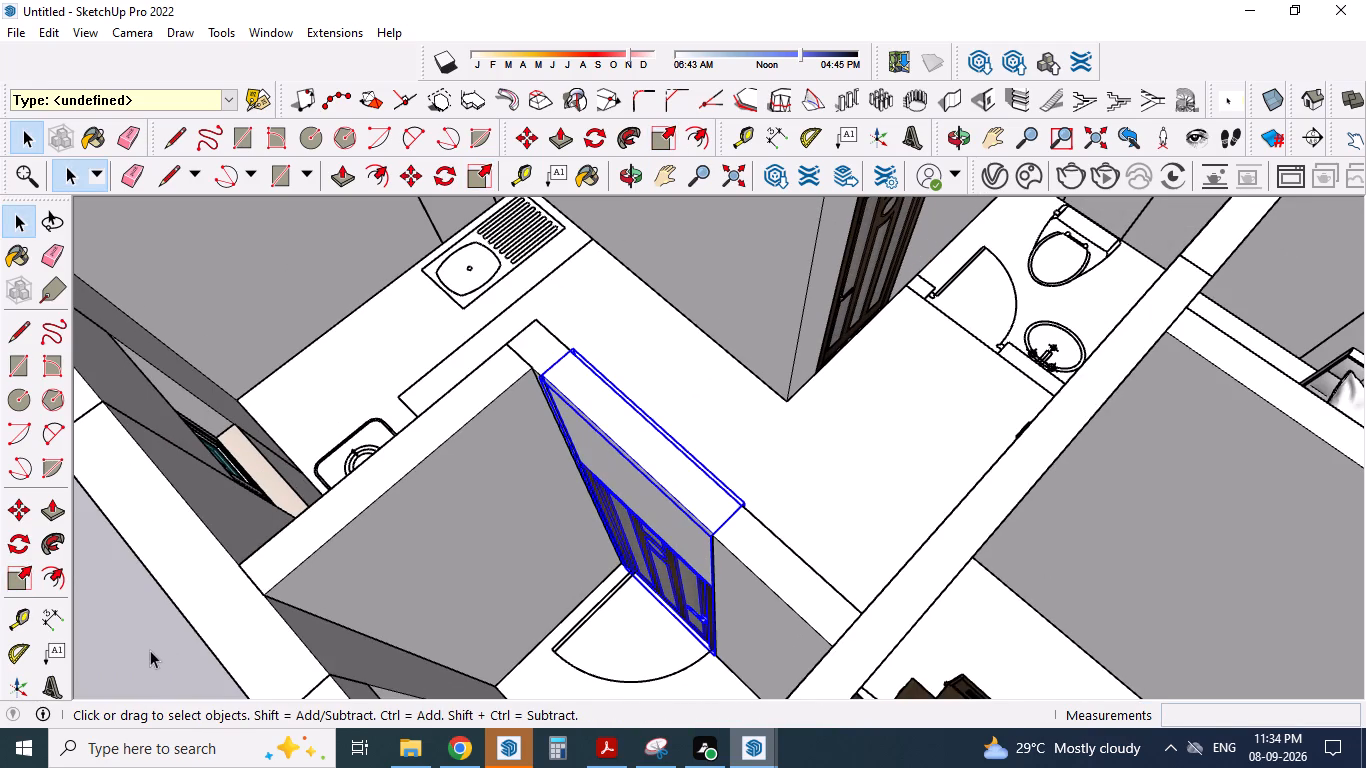
# Examine how the small room's door unit fits its wall from the kitchen and passage side.
pyautogui.moveTo(675, 518); pyautogui.dragTo(487, 591, button='middle')
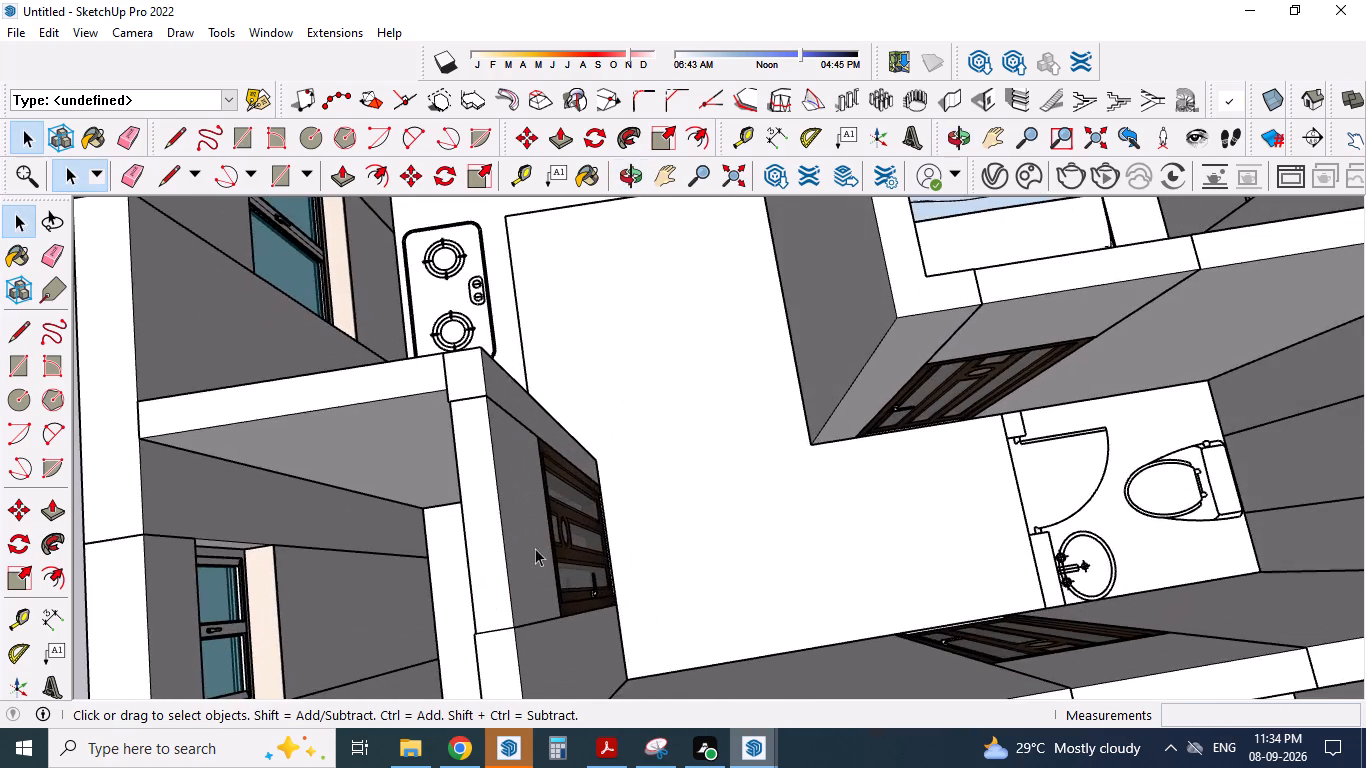
pyautogui.scroll(-6, 609, 481)
pyautogui.moveTo(477, 549); pyautogui.dragTo(595, 505, button='middle')
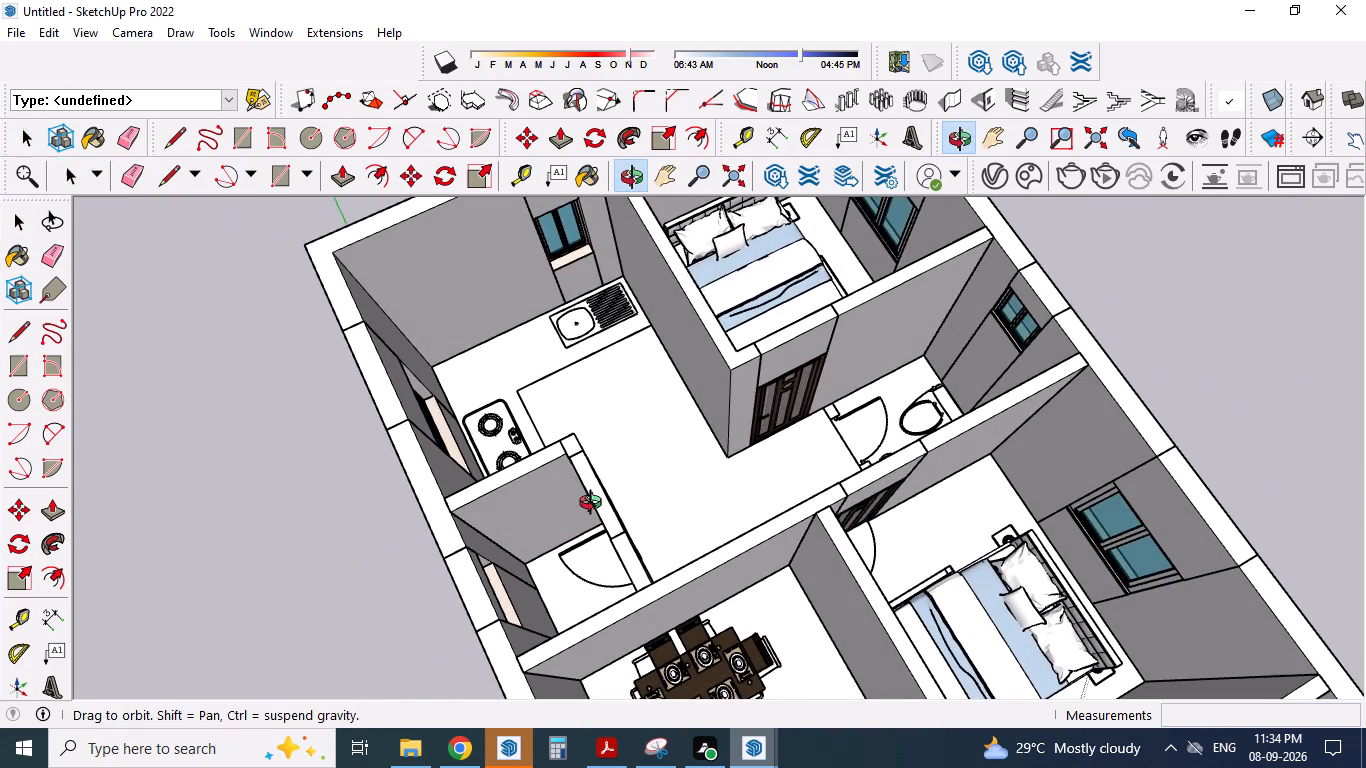
pyautogui.moveTo(595, 505); pyautogui.dragTo(596, 505, button='middle')
pyautogui.scroll(3, 573, 544)
pyautogui.moveTo(594, 582); pyautogui.dragTo(599, 644, button='middle')
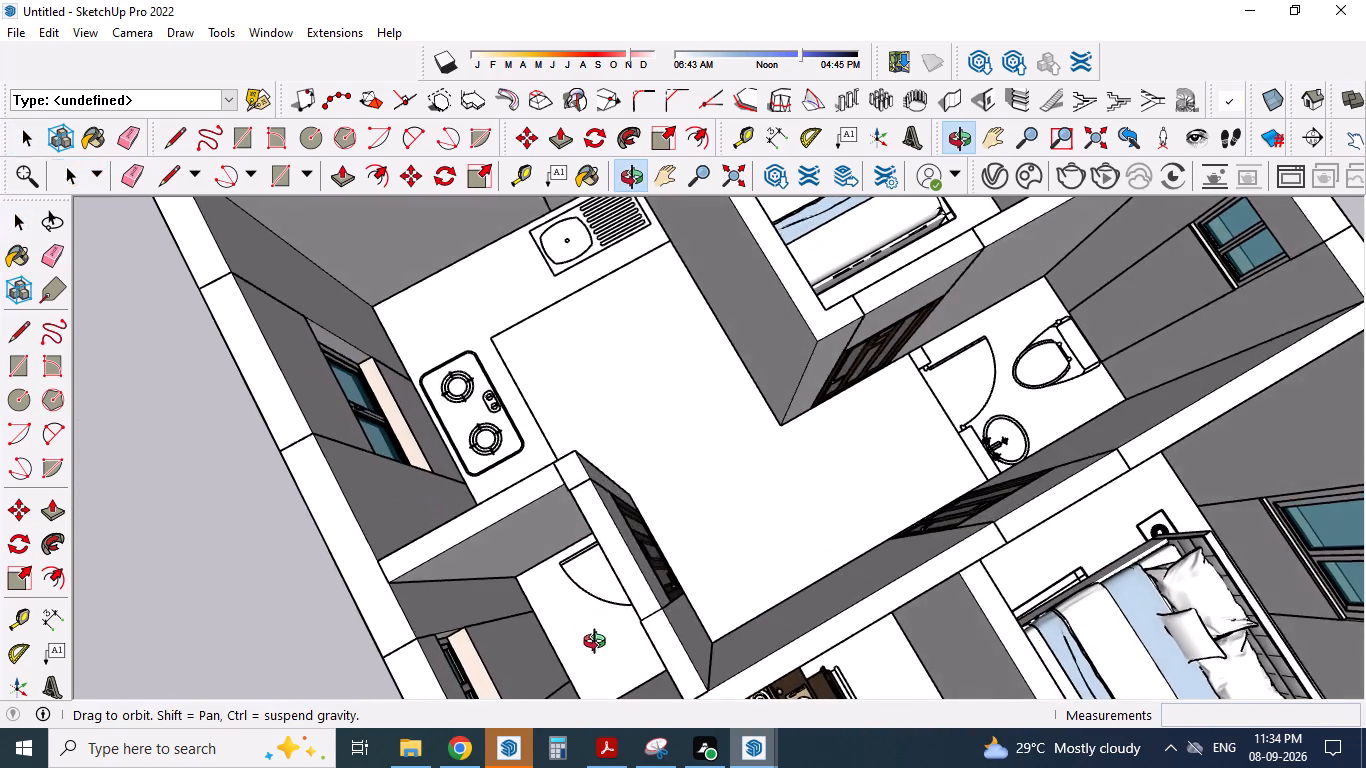
pyautogui.moveTo(599, 644); pyautogui.dragTo(598, 647, button='middle')
pyautogui.scroll(-3, 520, 489)
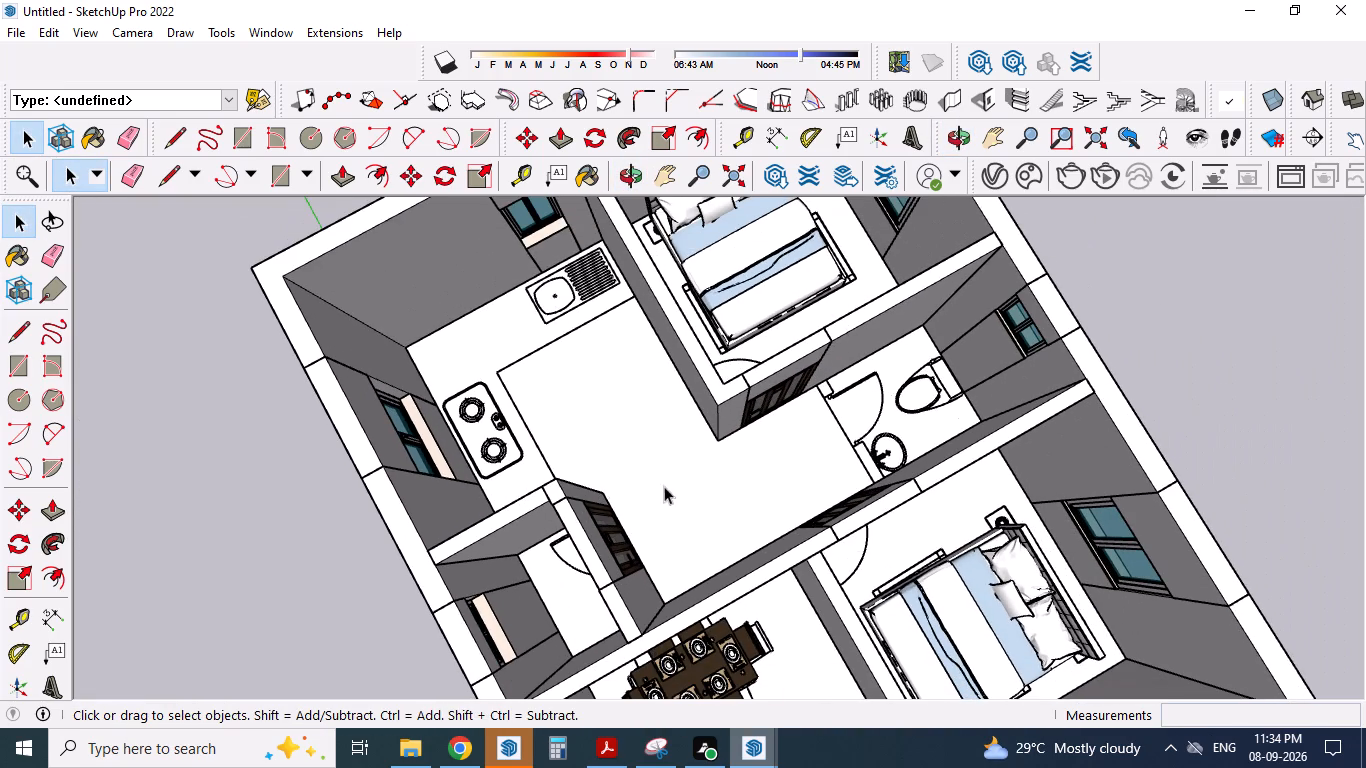
# Copy the small room's door unit and place it in the toilet doorway, its bottom corner at the washbasin-side jamb.
pyautogui.click(593, 548)
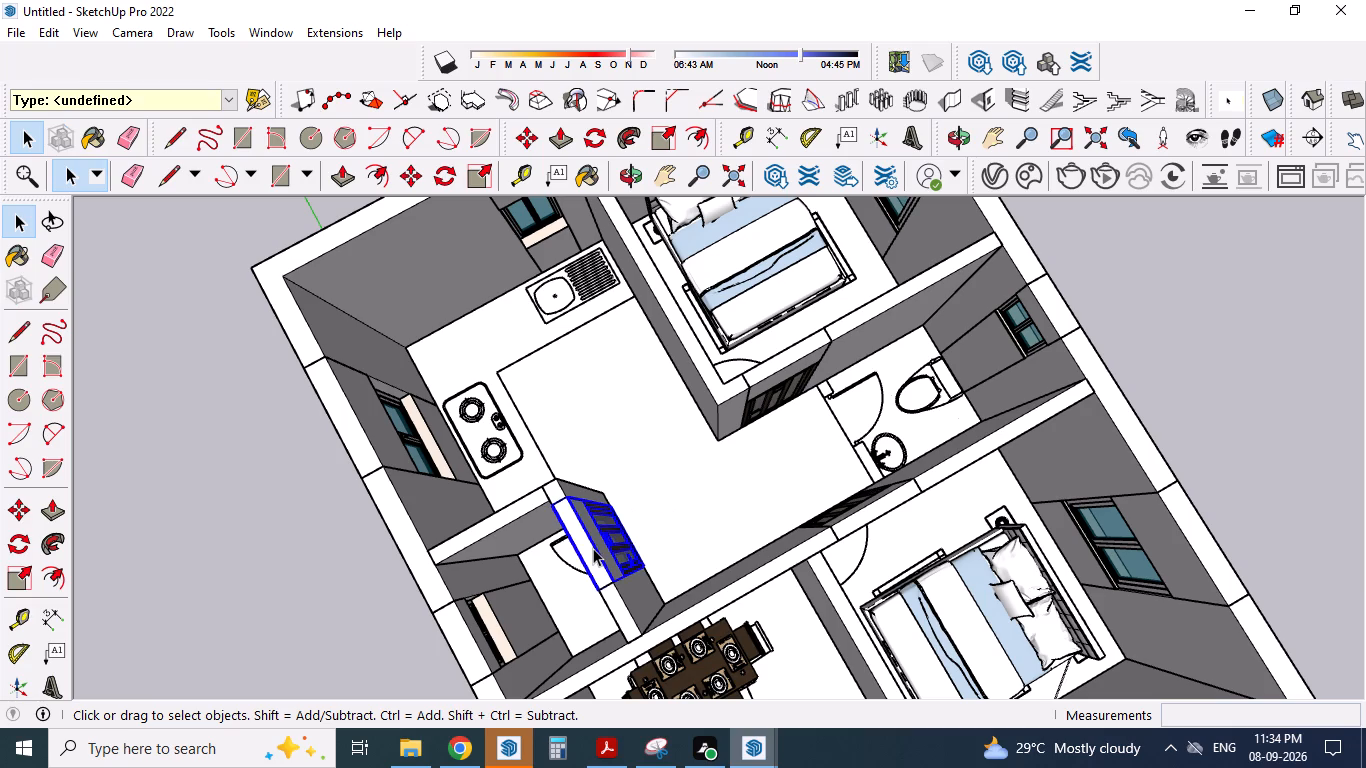
pyautogui.hotkey('ctrl', 'c')
pyautogui.hotkey('ctrl', 'v')
pyautogui.scroll(3, 806, 441)
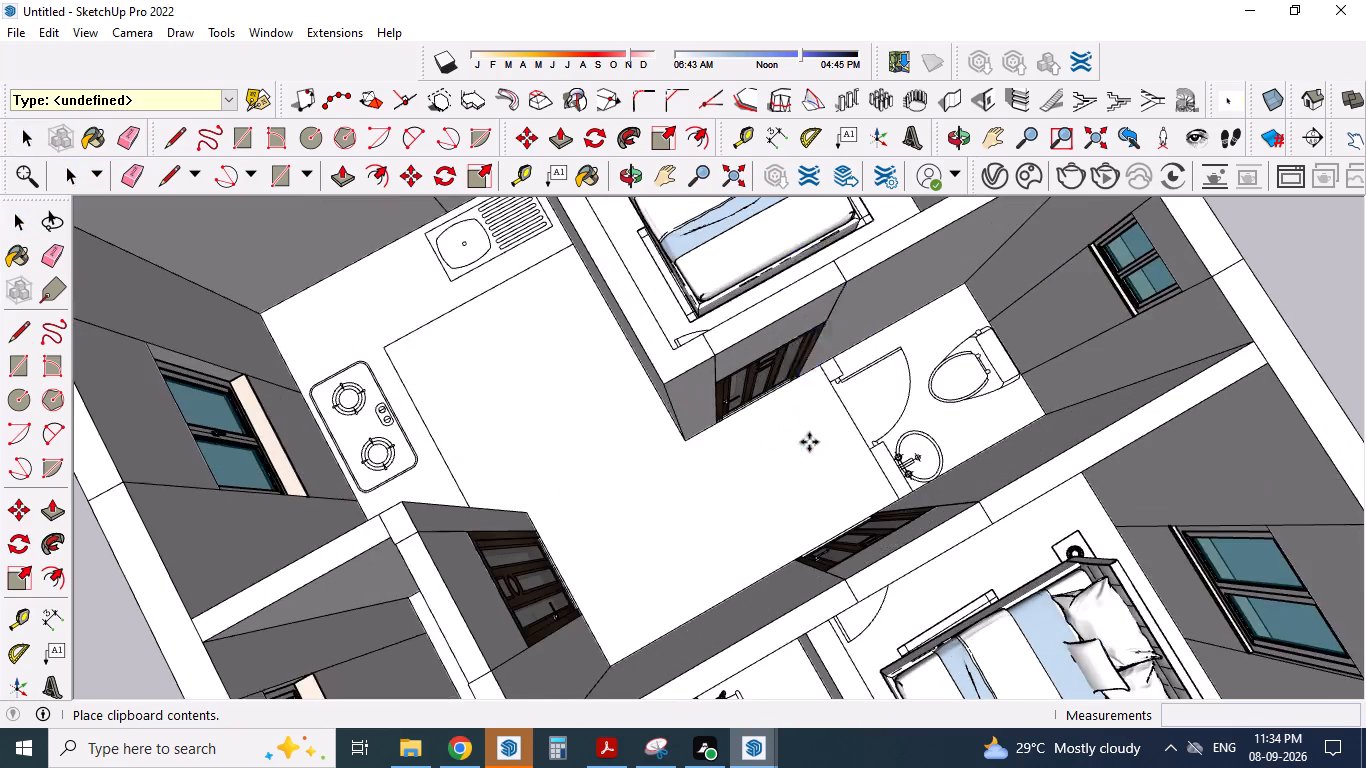
pyautogui.scroll(6, 809, 442)
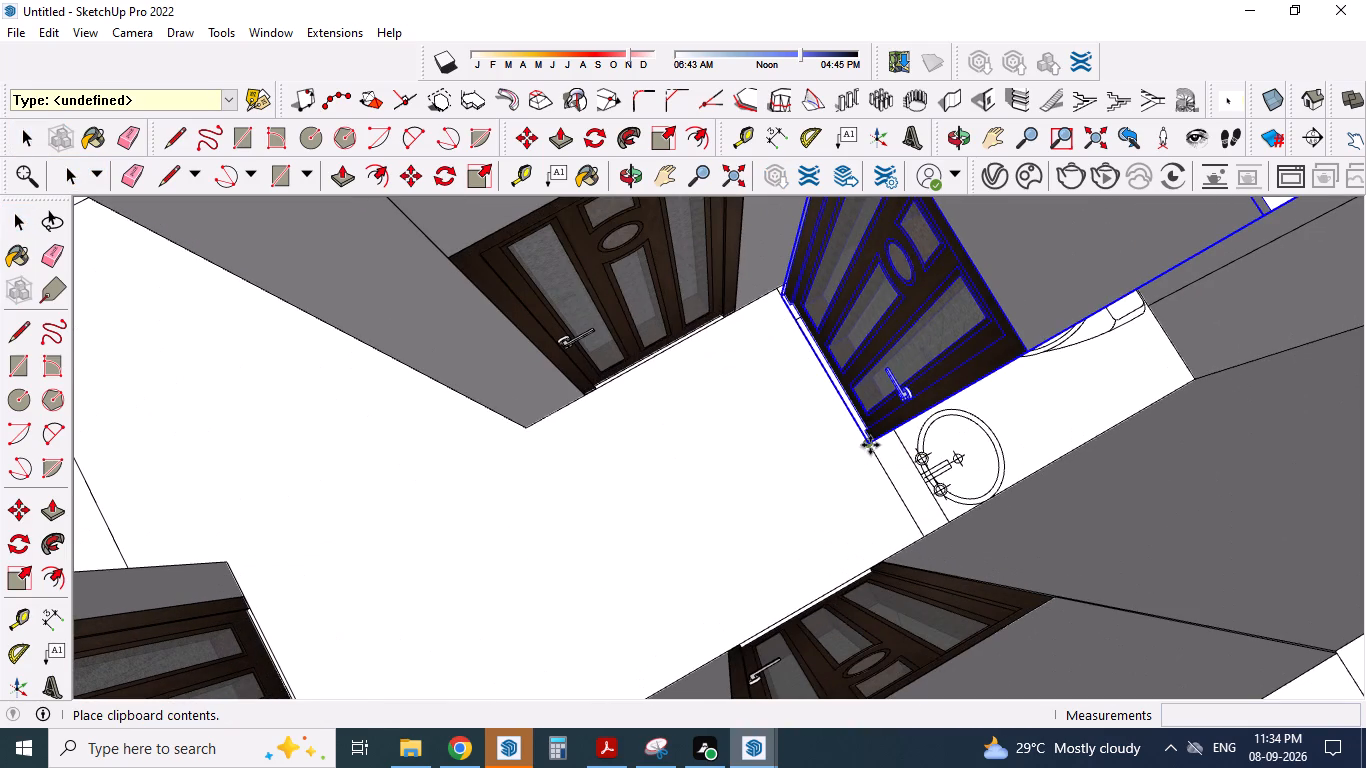
pyautogui.scroll(12, 869, 446)
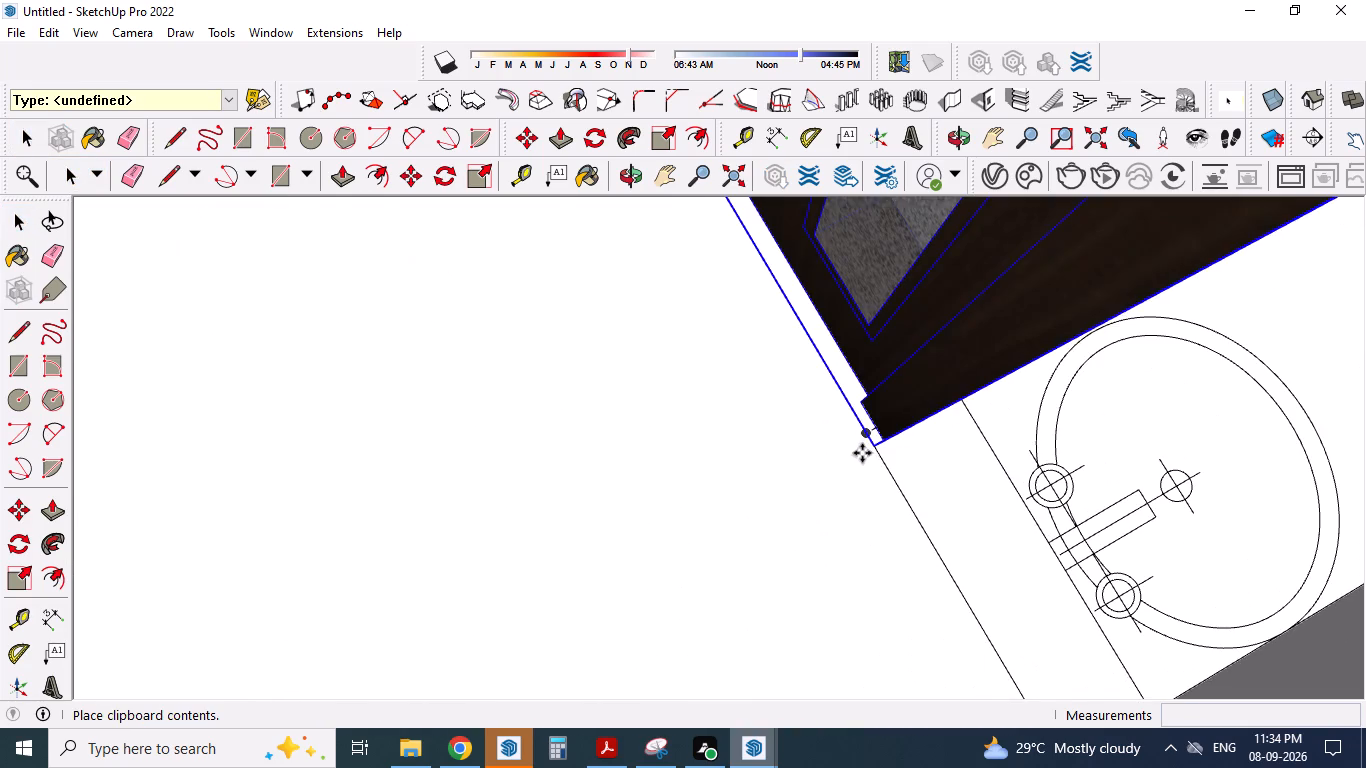
pyautogui.click(843, 453)
pyautogui.moveTo(849, 444); pyautogui.dragTo(872, 435)
pyautogui.click(872, 435)
pyautogui.scroll(-7, 752, 482)
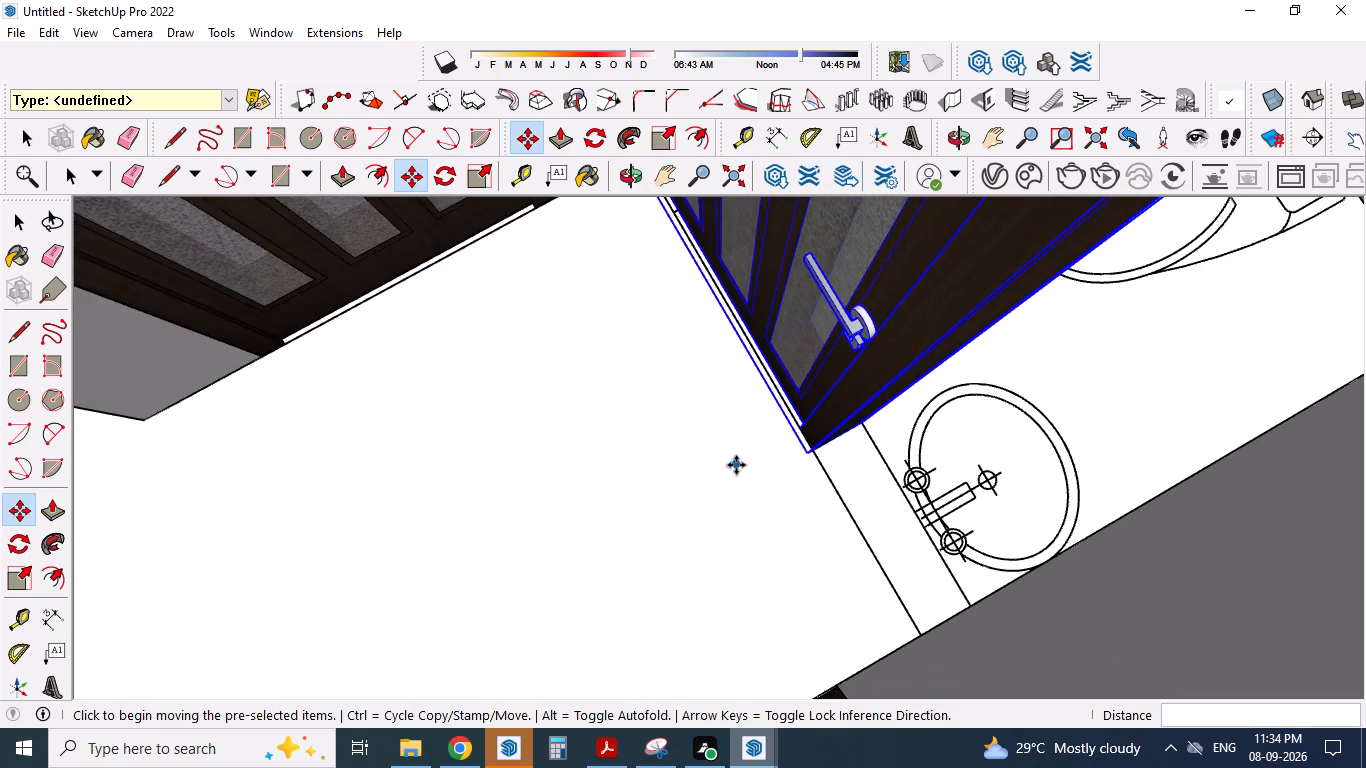
# Build a 6" thick, 10' high wall from the toilet door unit's washbasin-side corner to the adjacent corner of the passage.
pyautogui.moveTo(694, 568); pyautogui.dragTo(763, 586, button='middle')
pyautogui.click(957, 101)
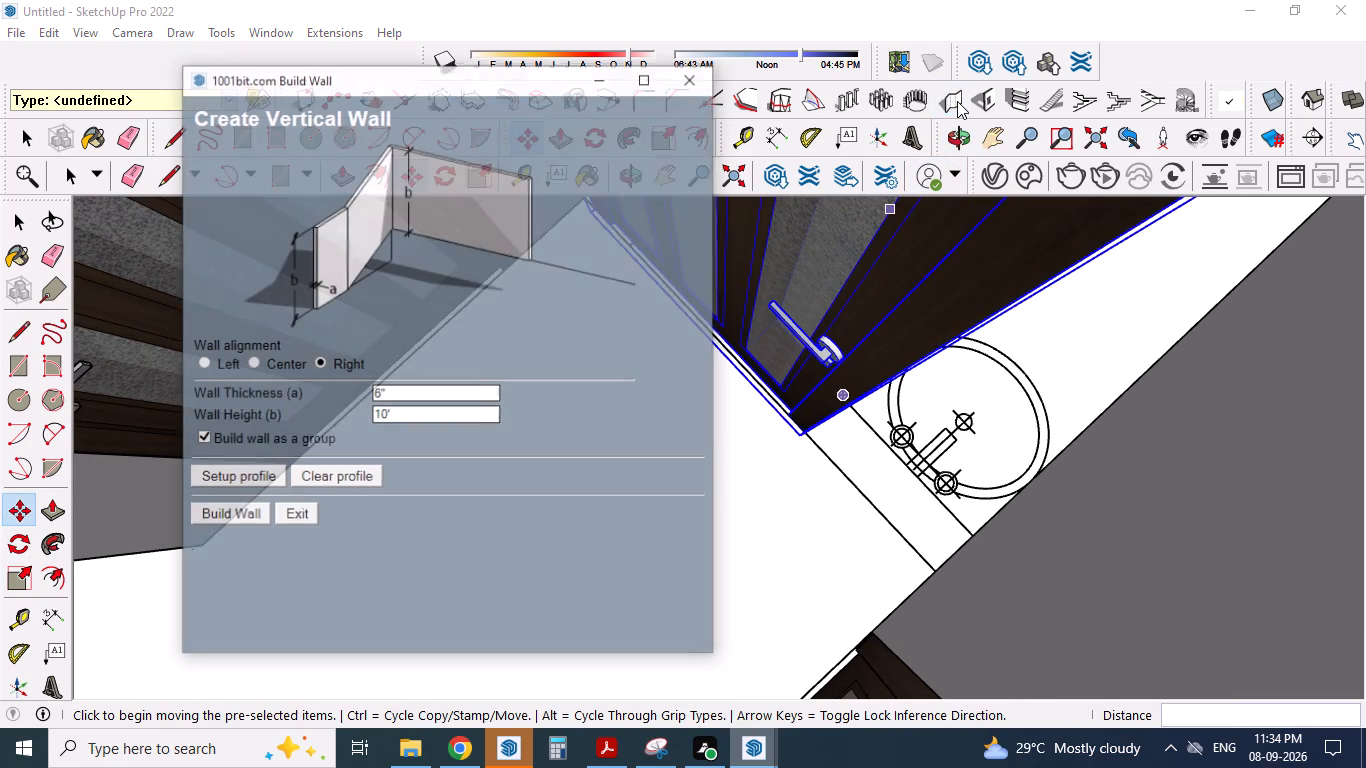
pyautogui.click(258, 505)
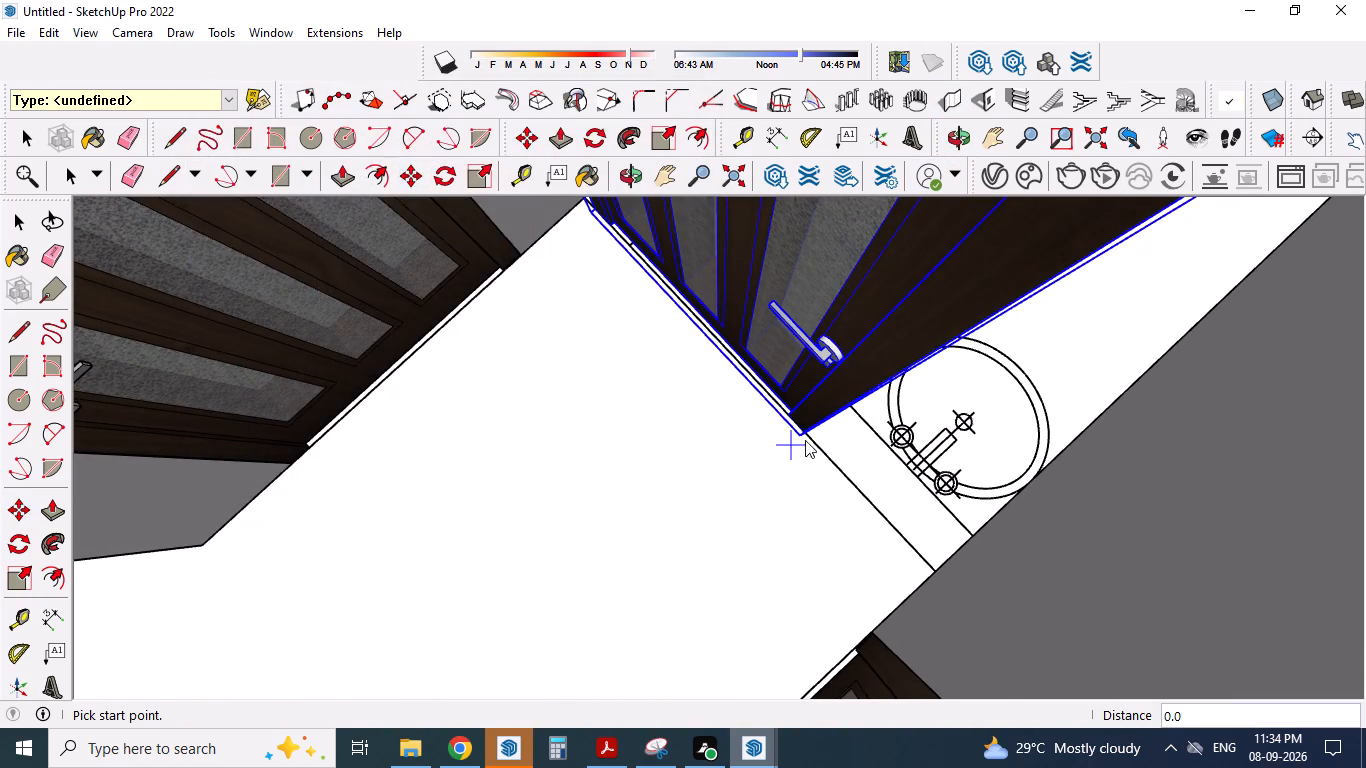
pyautogui.click(813, 432)
pyautogui.doubleClick(947, 565)
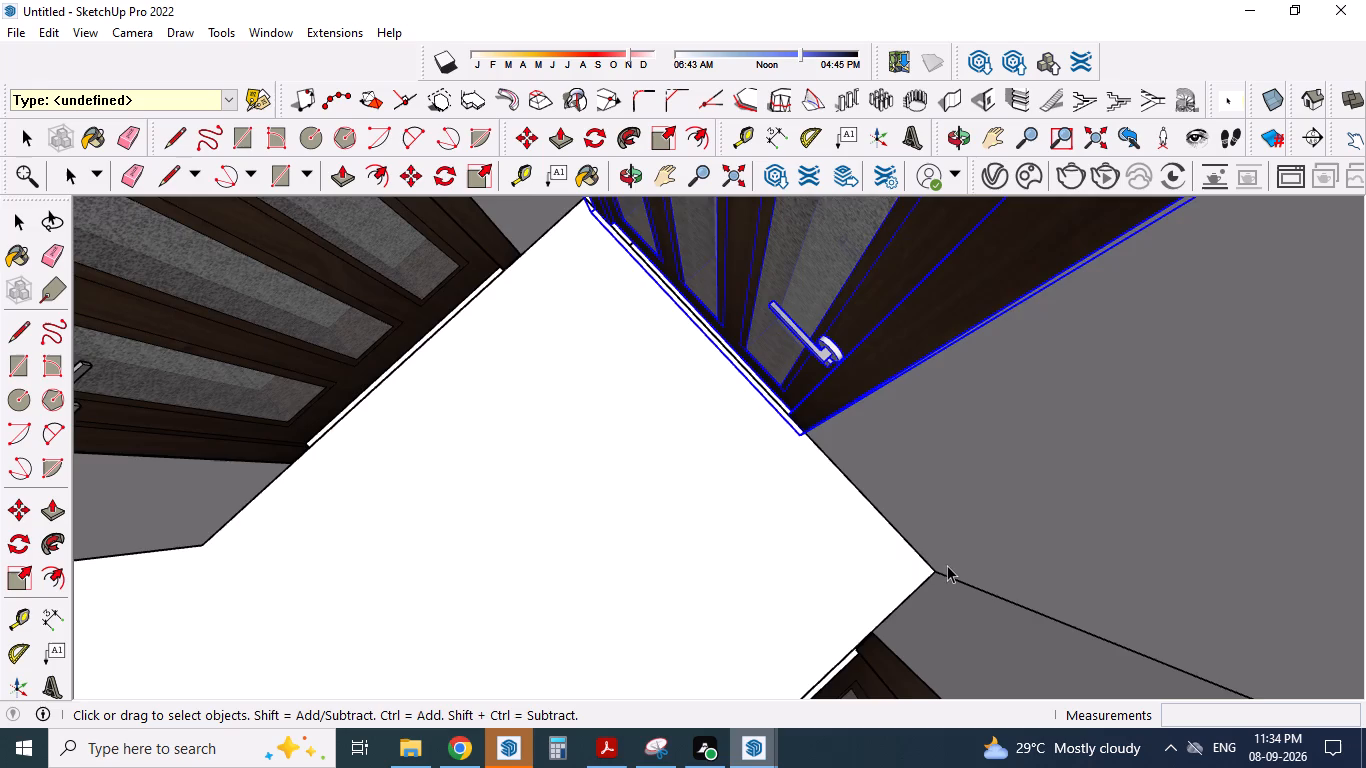
# Build a short 6" thick, 10' high wall filling the gap between the passage corner and the toilet door unit's other side.
pyautogui.scroll(-4, 839, 523)
pyautogui.moveTo(585, 523); pyautogui.dragTo(912, 482, button='middle')
pyautogui.scroll(2, 506, 386)
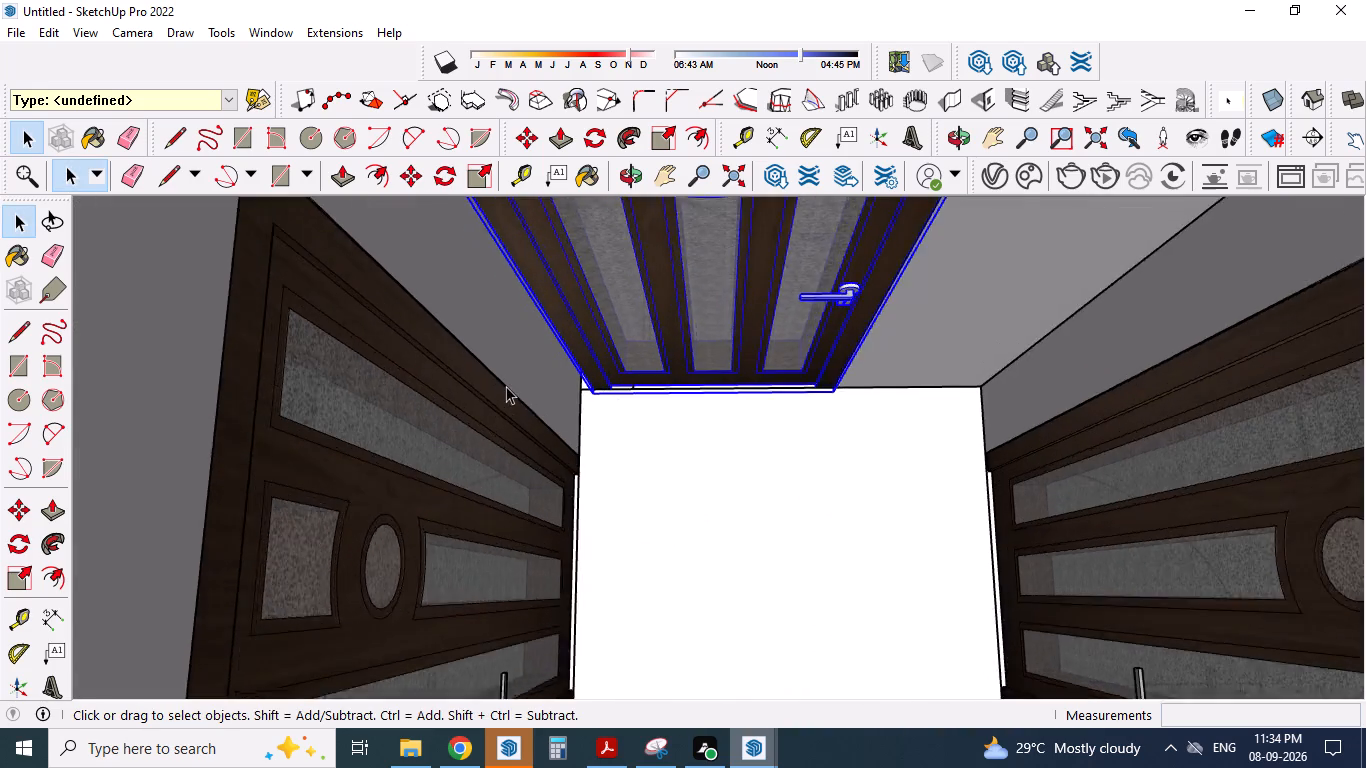
pyautogui.scroll(6, 506, 386)
pyautogui.click(956, 99)
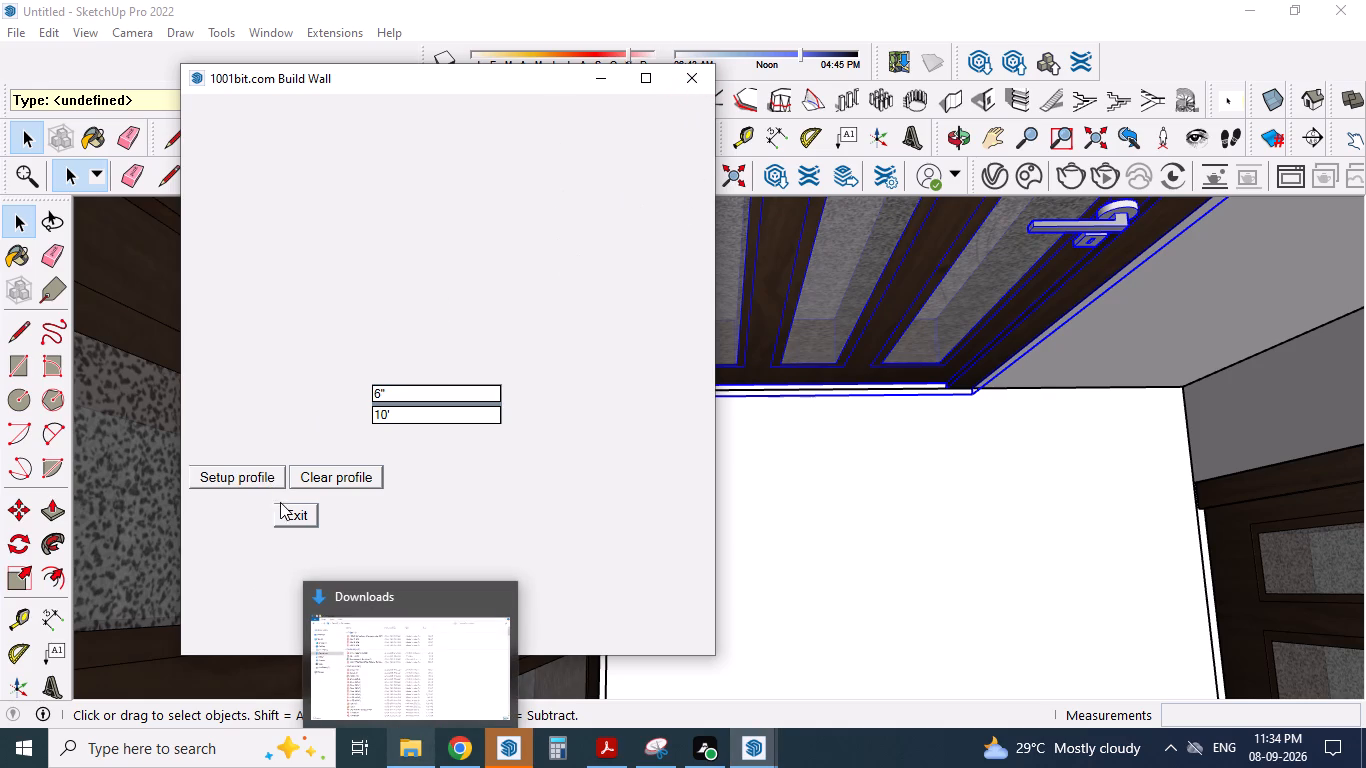
pyautogui.click(219, 517)
pyautogui.scroll(3, 557, 447)
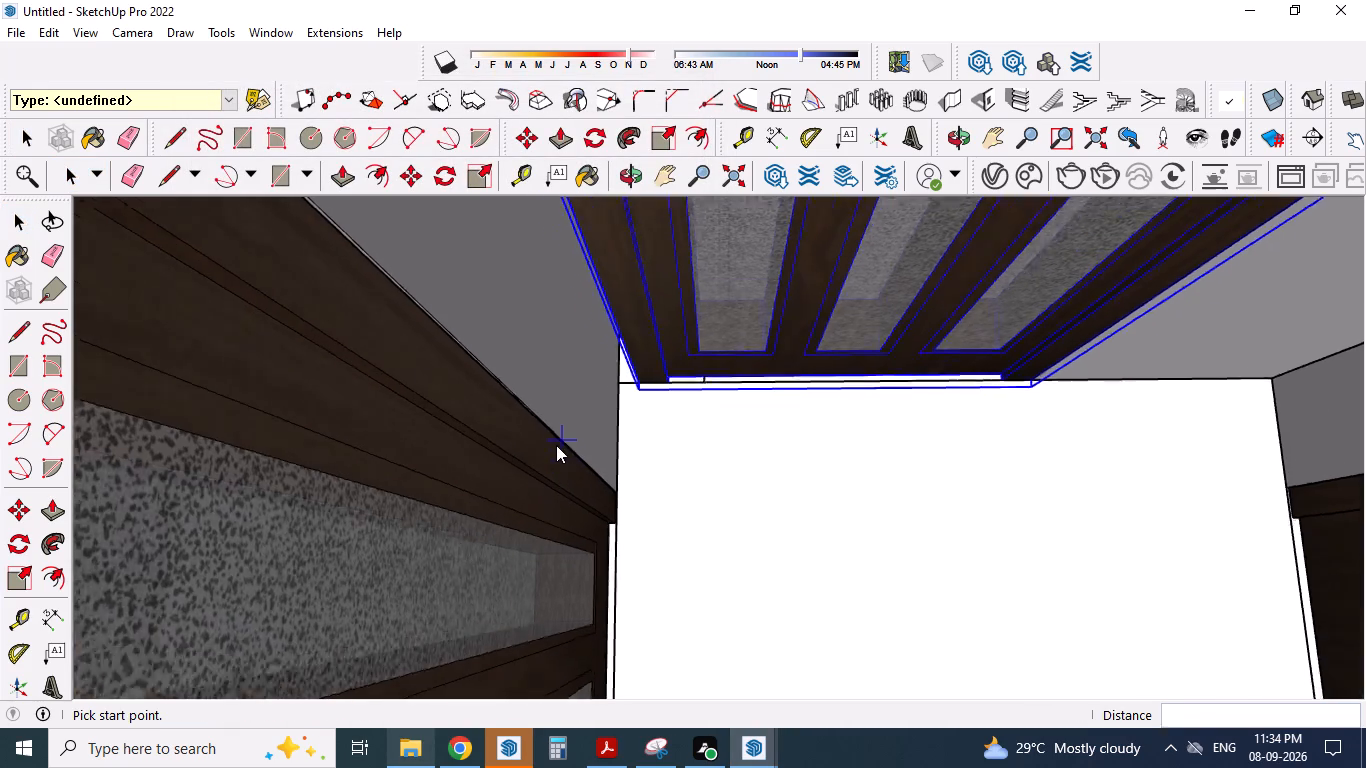
pyautogui.moveTo(603, 378); pyautogui.dragTo(704, 347, button='middle')
pyautogui.click(611, 408)
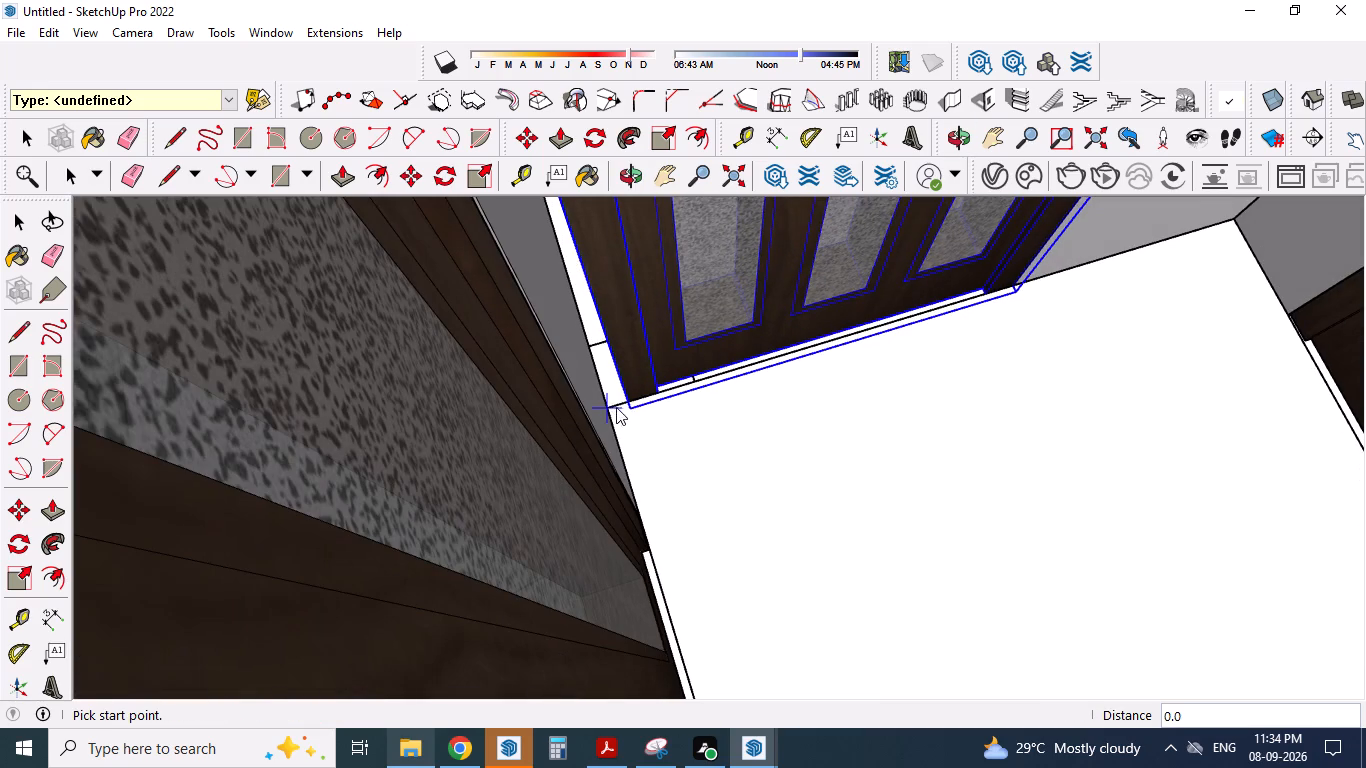
pyautogui.doubleClick(627, 401)
# Examine the toilet doorway and its new walls, and check the whole floor with all fitted doors from several sides.
pyautogui.scroll(-11, 603, 406)
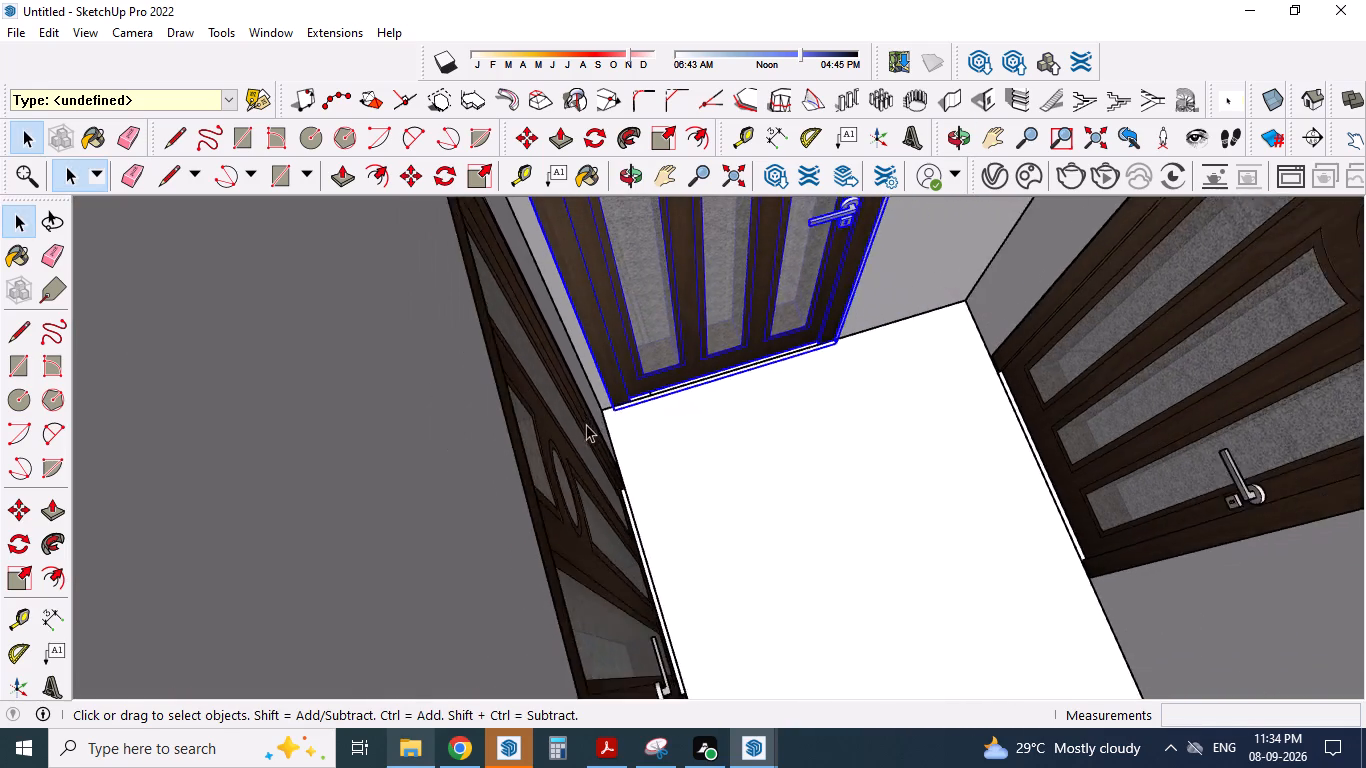
pyautogui.scroll(-2, 586, 424)
pyautogui.scroll(-8, 654, 489)
pyautogui.moveTo(696, 510); pyautogui.dragTo(673, 559, button='middle')
pyautogui.press('space')
pyautogui.scroll(-1, 718, 466)
pyautogui.moveTo(718, 467); pyautogui.dragTo(698, 514, button='middle')
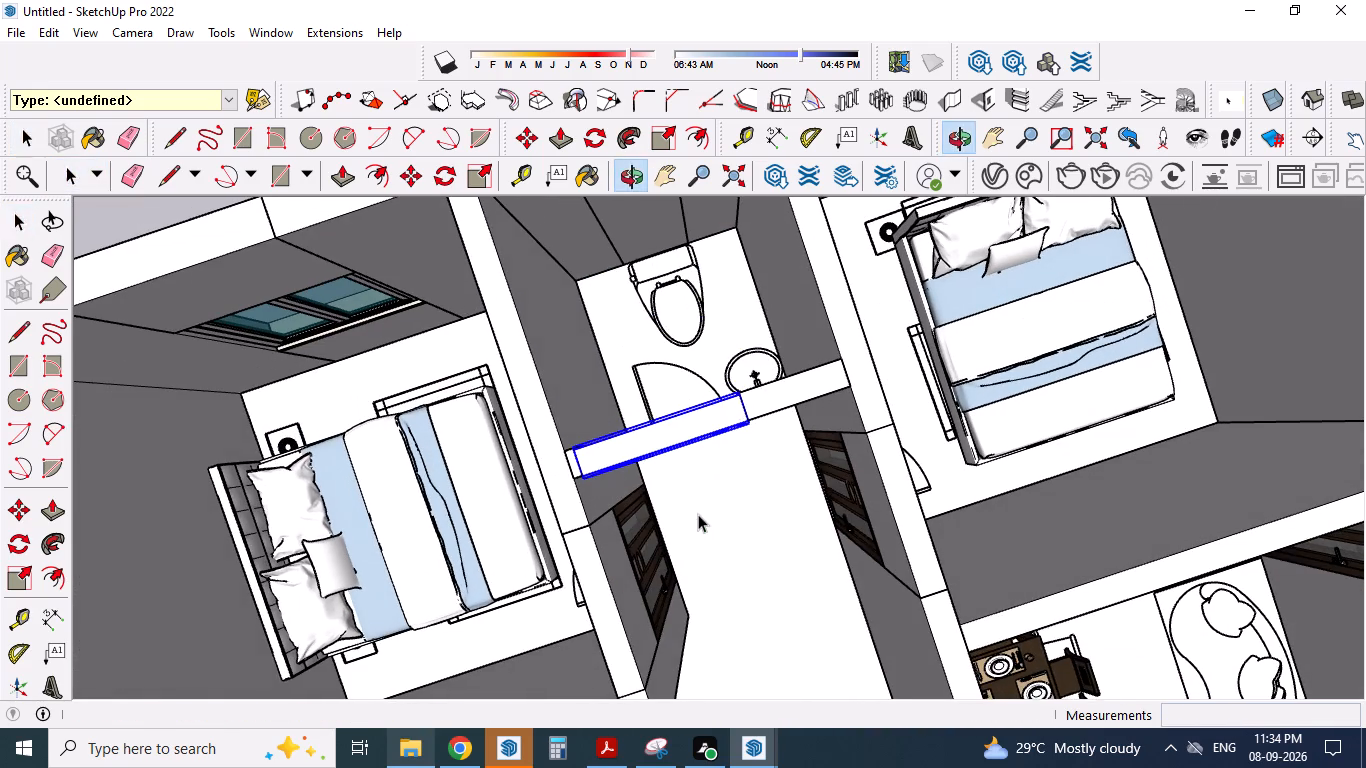
pyautogui.scroll(-13, 722, 417)
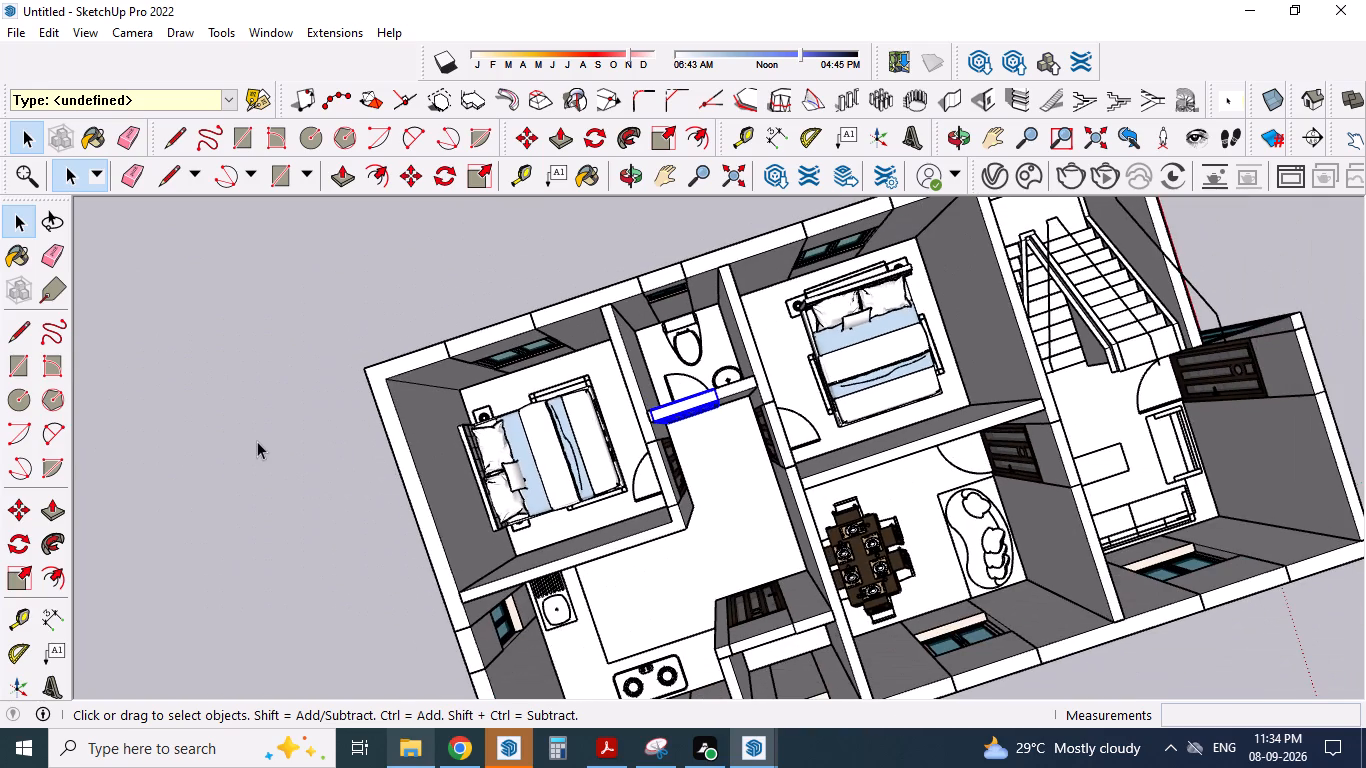
pyautogui.click(257, 441)
pyautogui.scroll(-1, 687, 515)
pyautogui.moveTo(687, 515); pyautogui.dragTo(602, 417, button='middle')
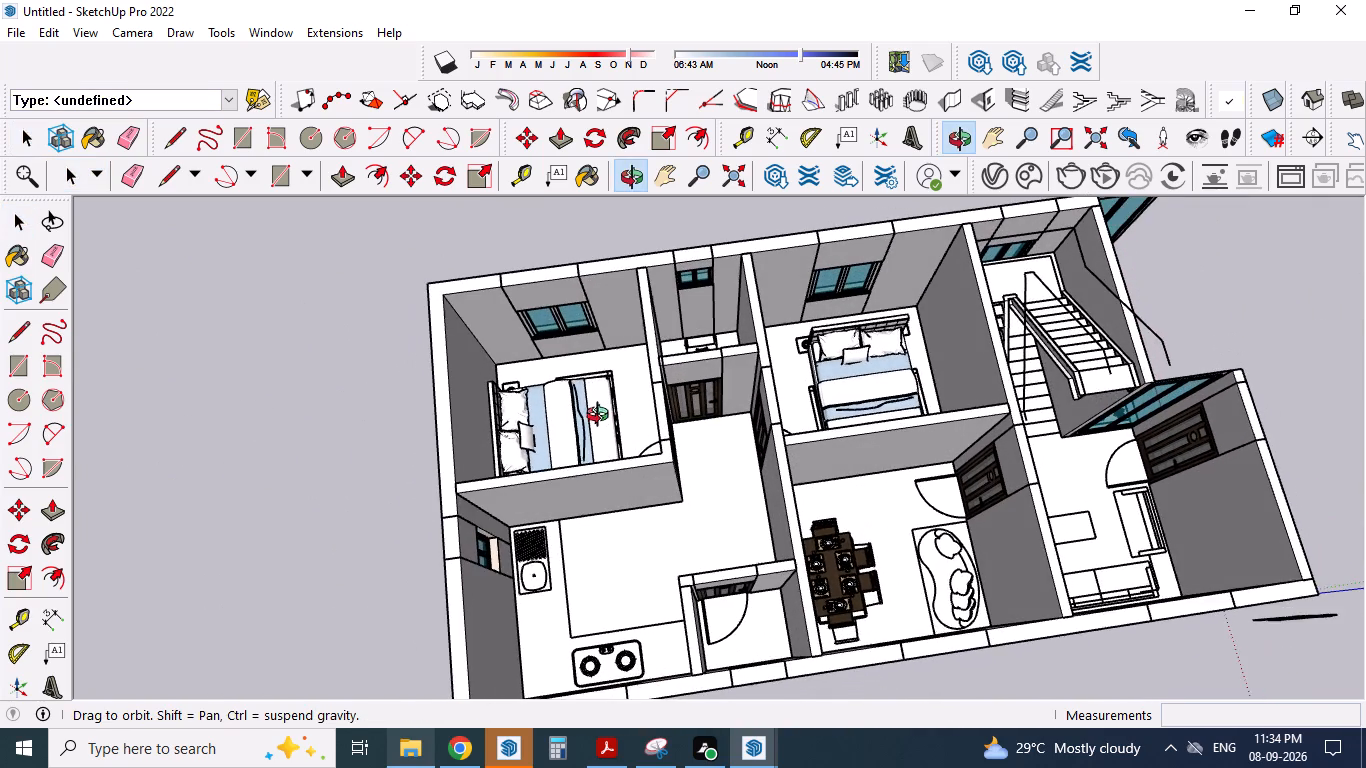
pyautogui.moveTo(602, 417); pyautogui.dragTo(605, 409, button='middle')
pyautogui.moveTo(811, 510); pyautogui.dragTo(708, 474, button='middle')
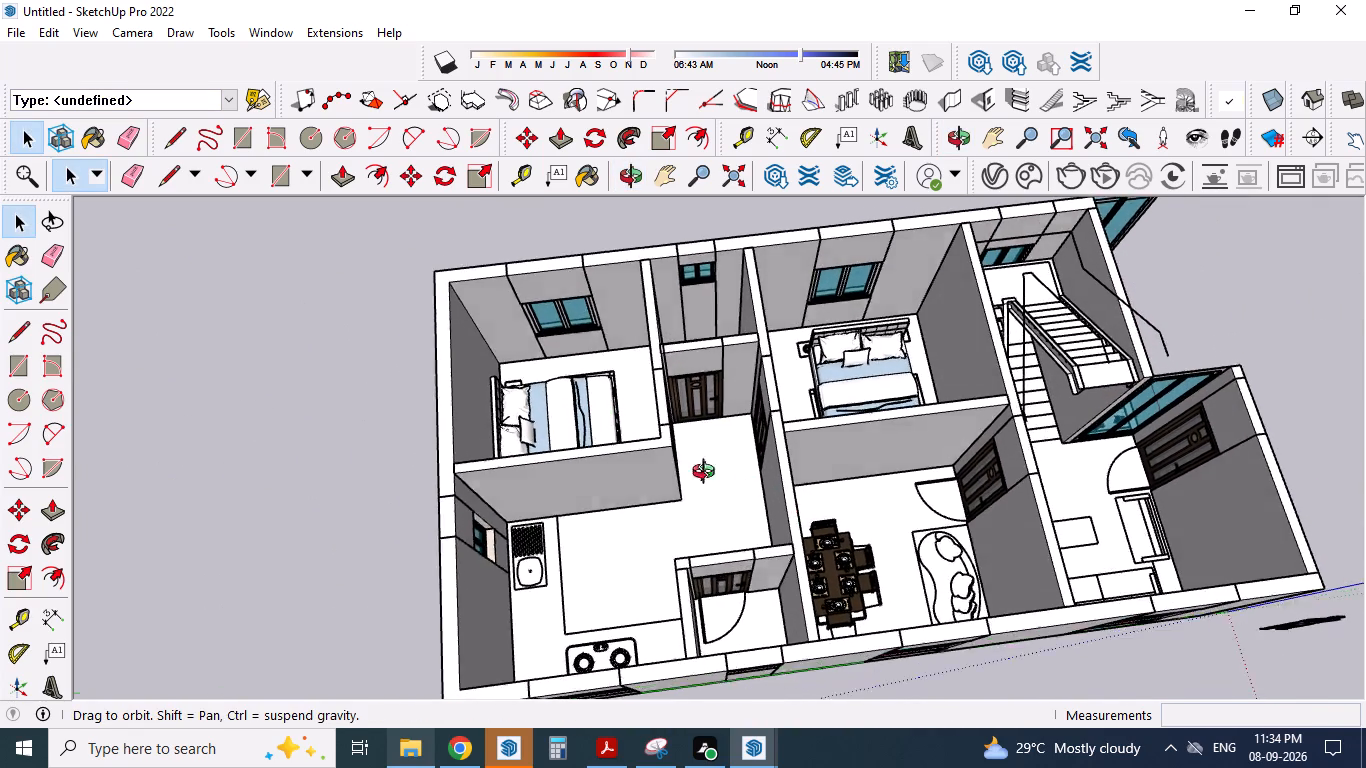
pyautogui.moveTo(708, 474); pyautogui.dragTo(606, 449, button='middle')
pyautogui.scroll(-9, 606, 449)
pyautogui.moveTo(695, 533); pyautogui.dragTo(719, 549, button='middle')
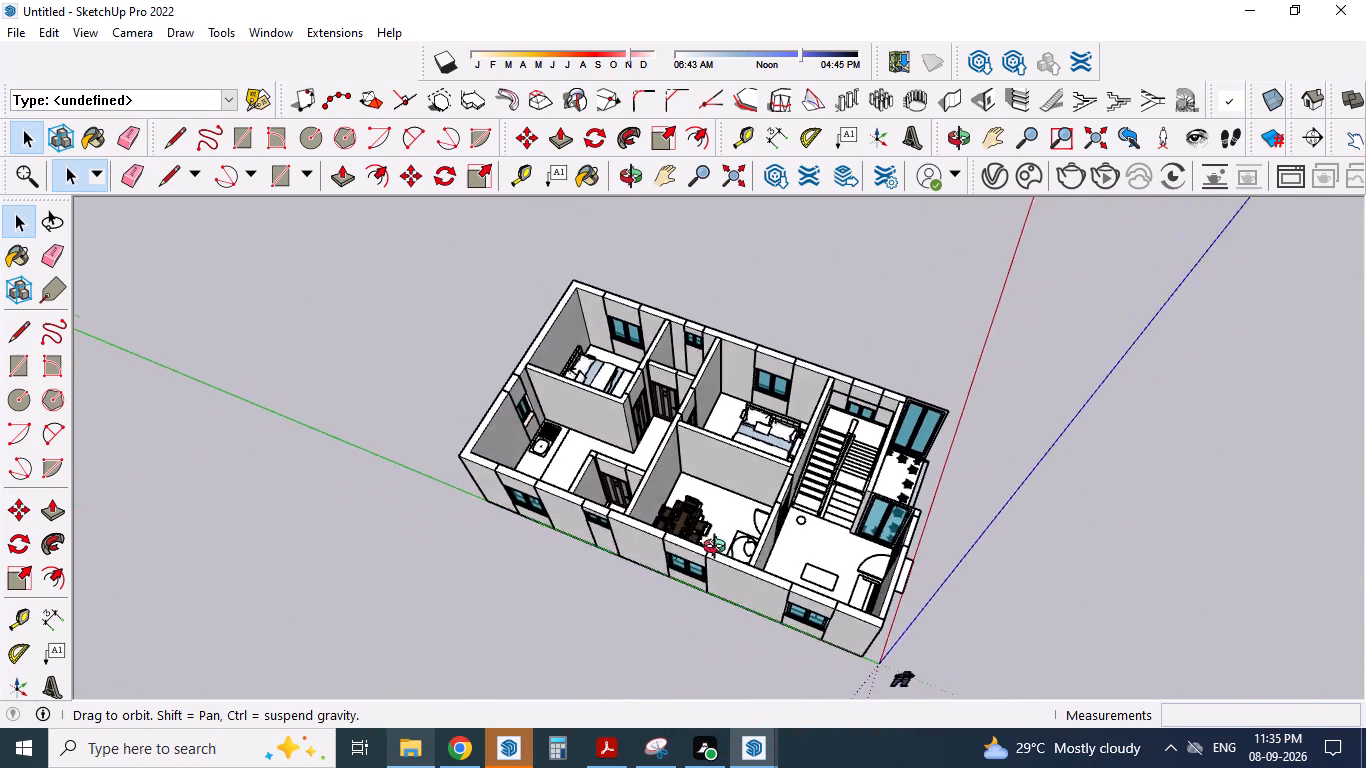
pyautogui.moveTo(719, 549); pyautogui.dragTo(413, 478, button='middle')
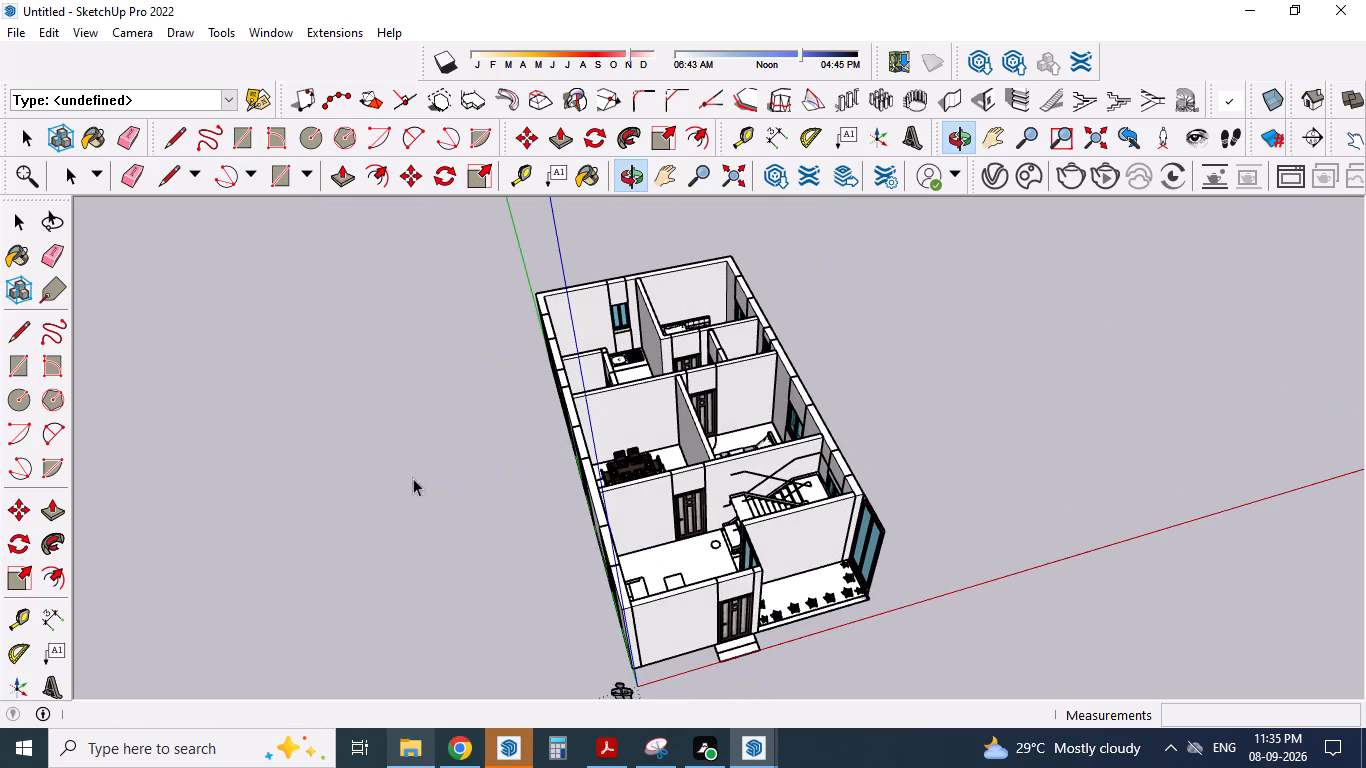
pyautogui.moveTo(743, 577); pyautogui.dragTo(653, 647, button='middle')
pyautogui.scroll(1, 603, 612)
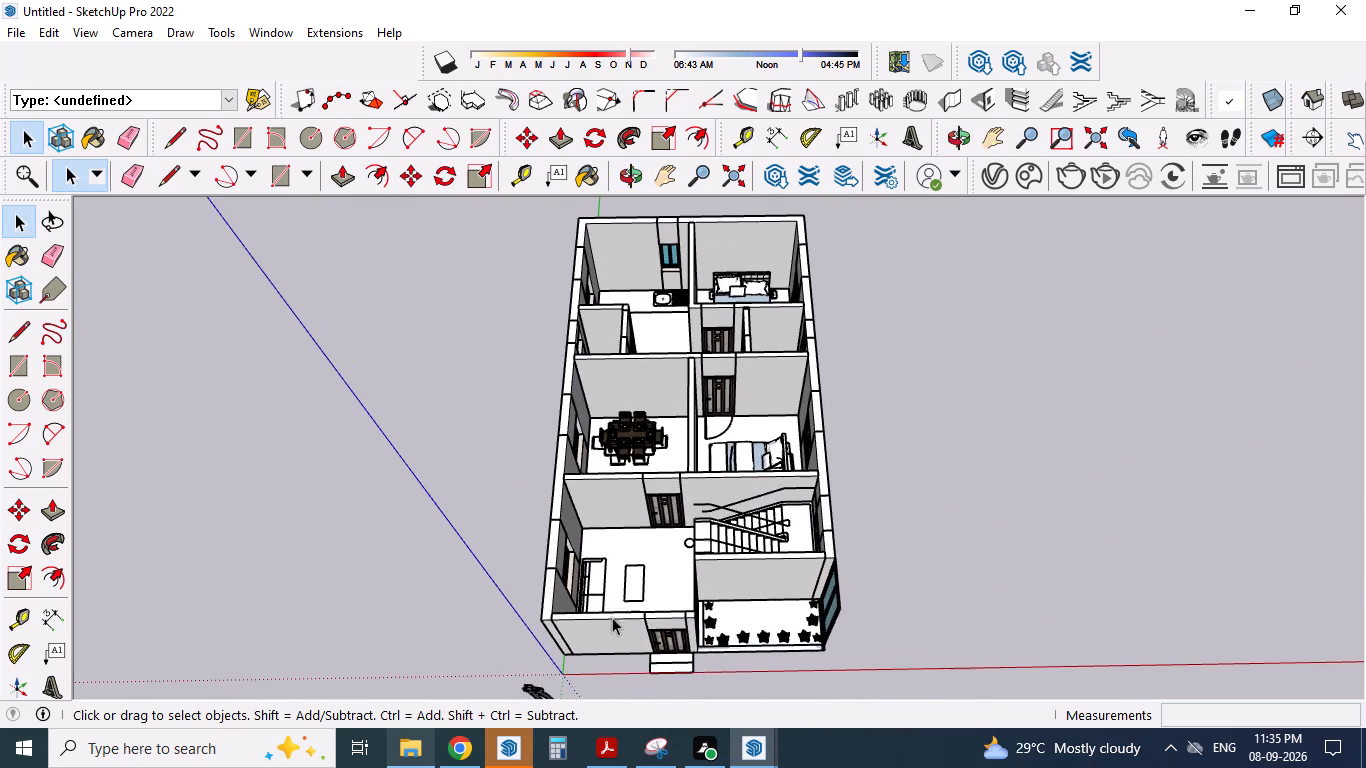
# Switch to the GF_3-9-26 model and copy the kitchen counter unit with the built-in sink.
pyautogui.click(766, 751)
pyautogui.click(882, 670)
pyautogui.scroll(-2, 868, 525)
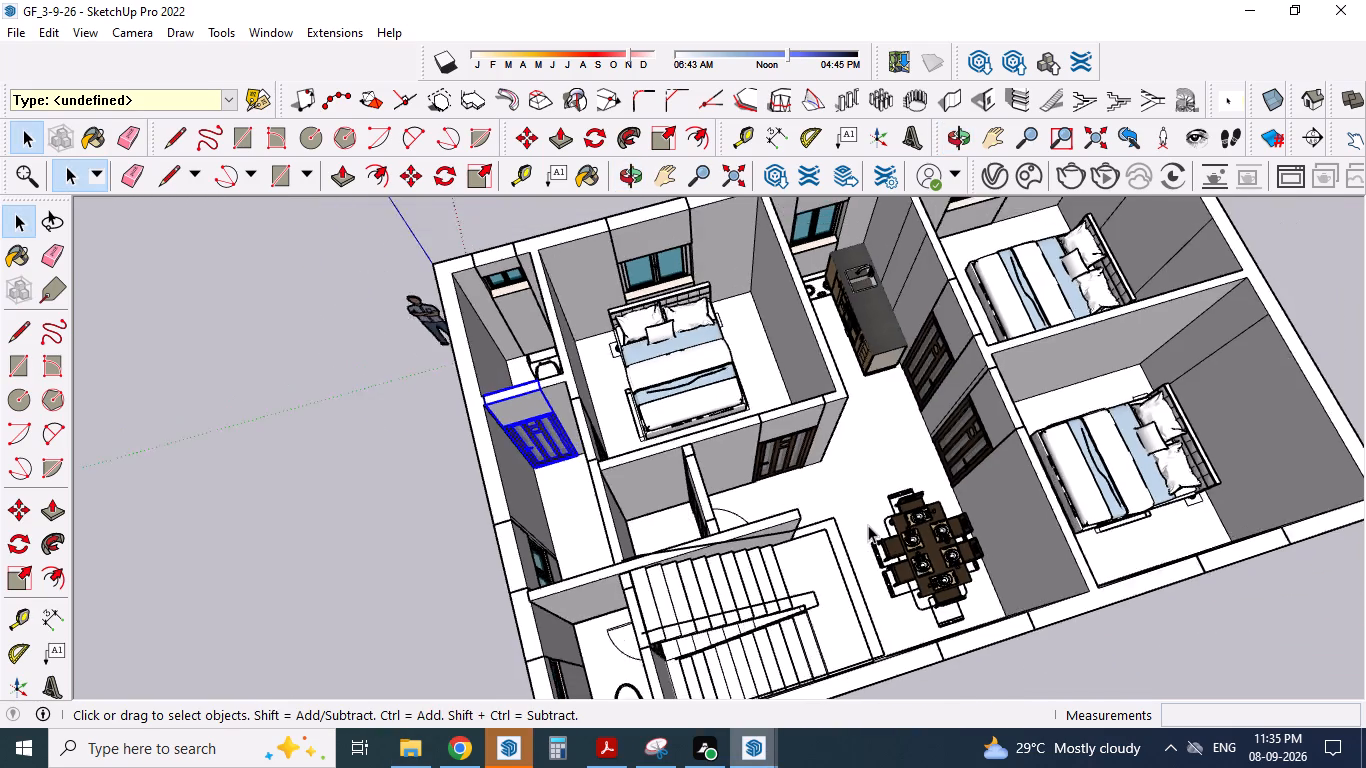
pyautogui.scroll(-2, 868, 525)
pyautogui.click(869, 374)
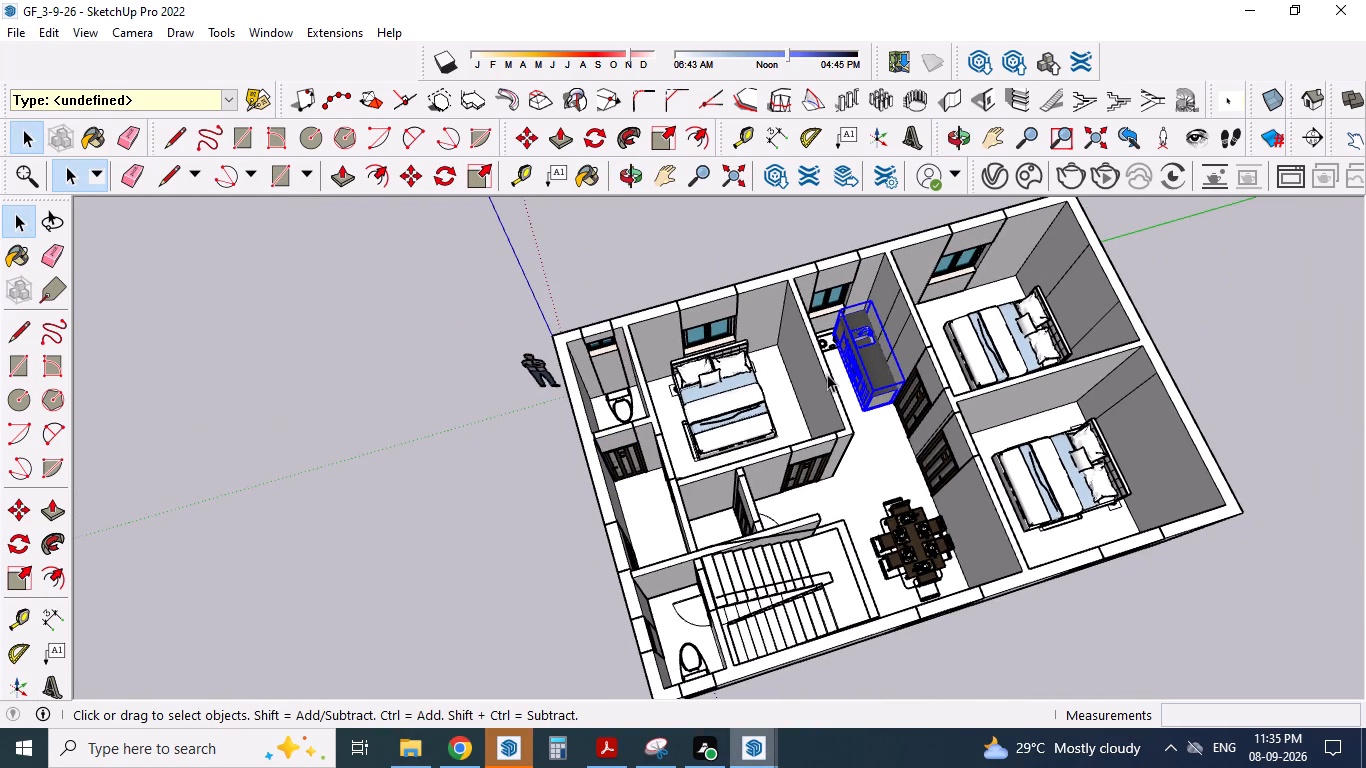
pyautogui.hotkey('ctrl', 'c')
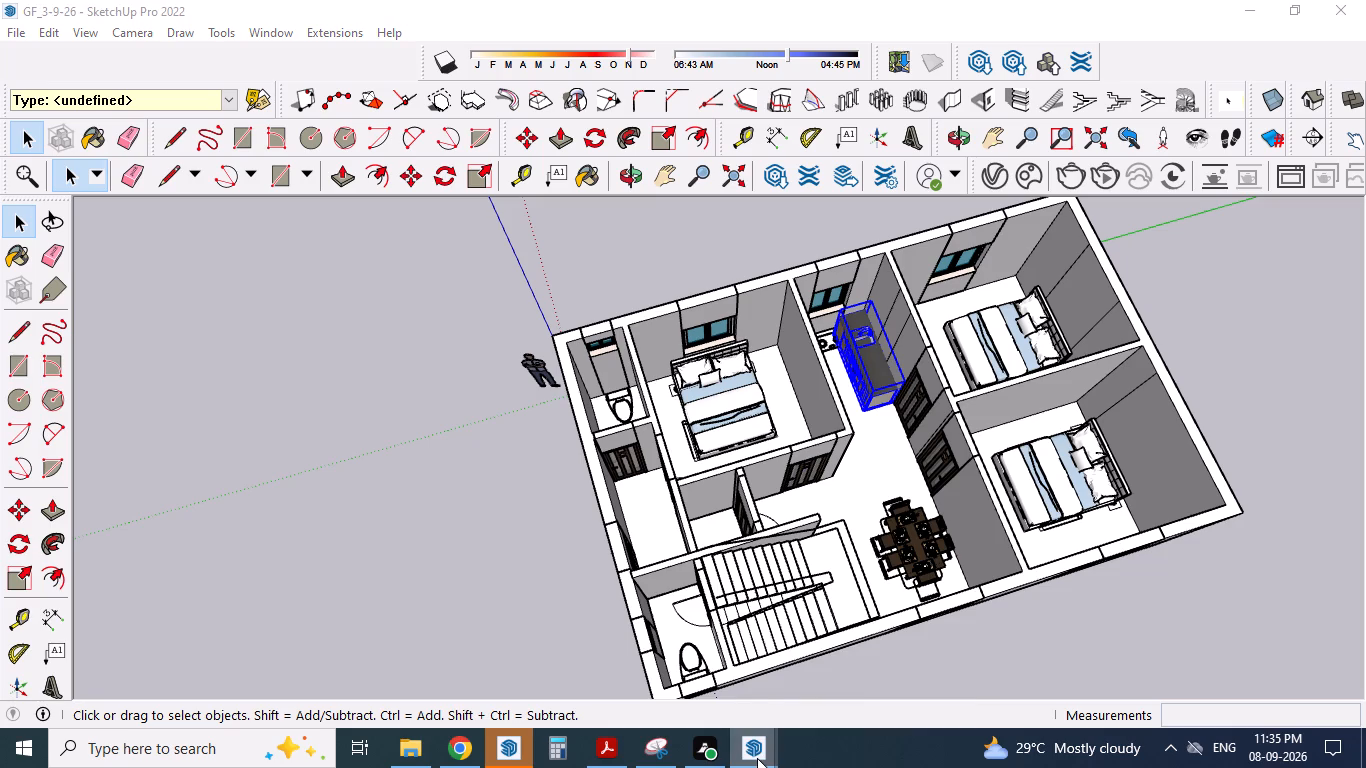
# Paste the counter unit into the new house's kitchen, its front bottom corner on the window-side wall next to the hob.
pyautogui.click(757, 758)
pyautogui.click(673, 691)
pyautogui.moveTo(674, 438); pyautogui.dragTo(702, 585, button='middle')
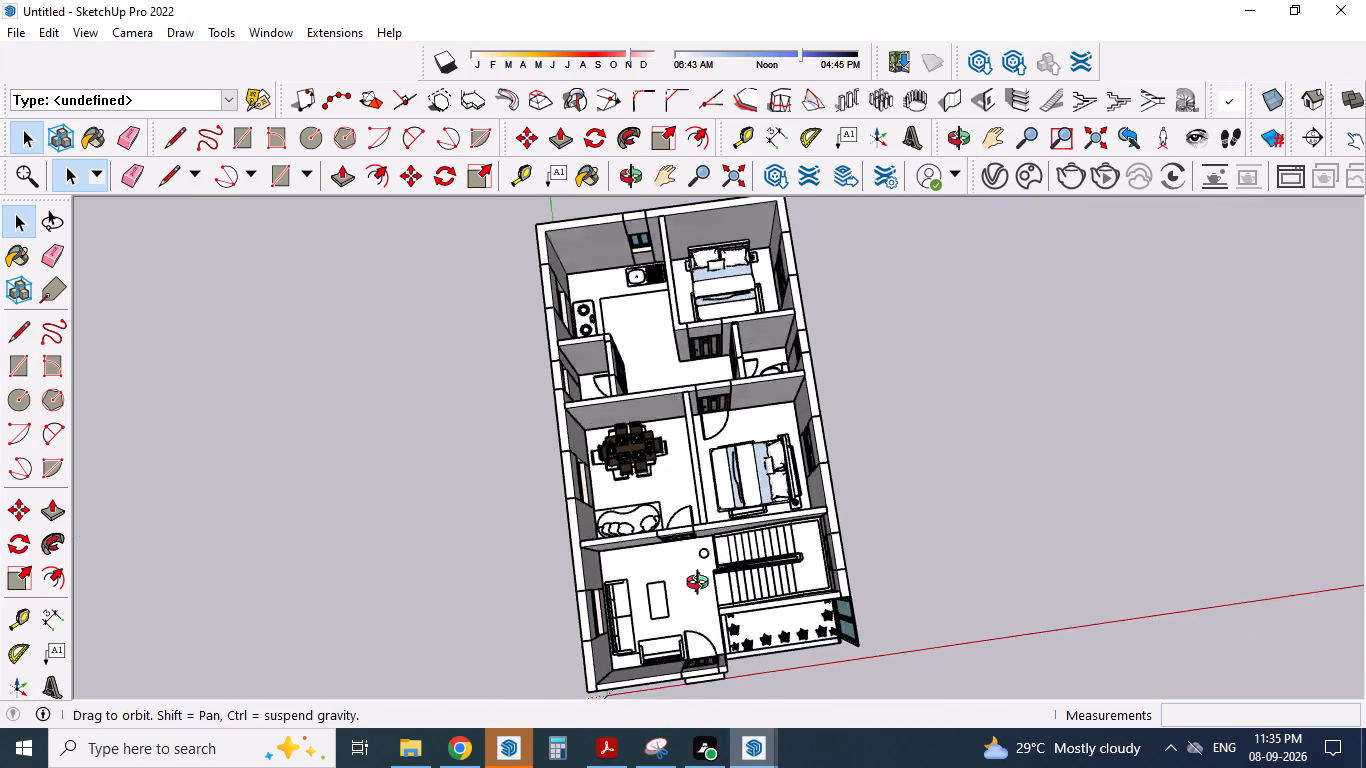
pyautogui.moveTo(702, 585); pyautogui.dragTo(702, 607, button='middle')
pyautogui.scroll(9, 579, 234)
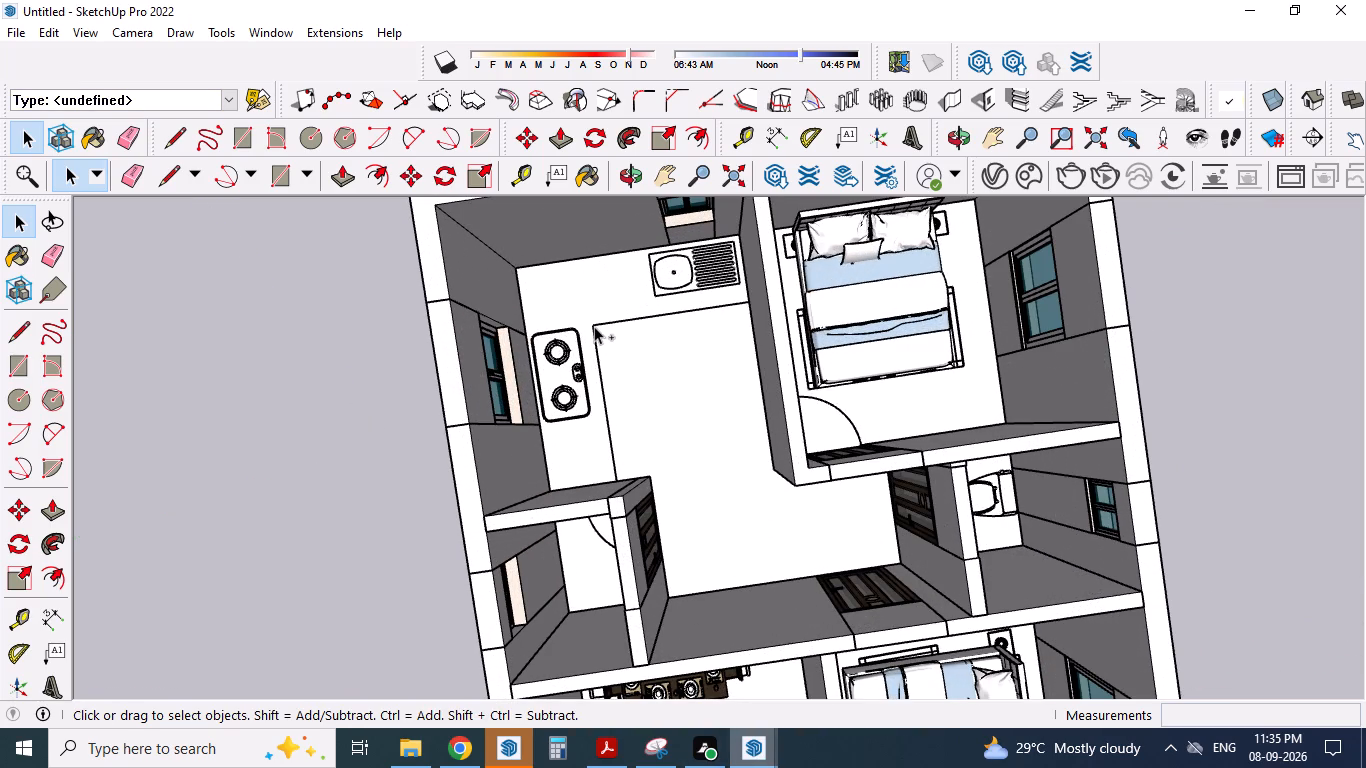
pyautogui.hotkey('ctrl', 'v')
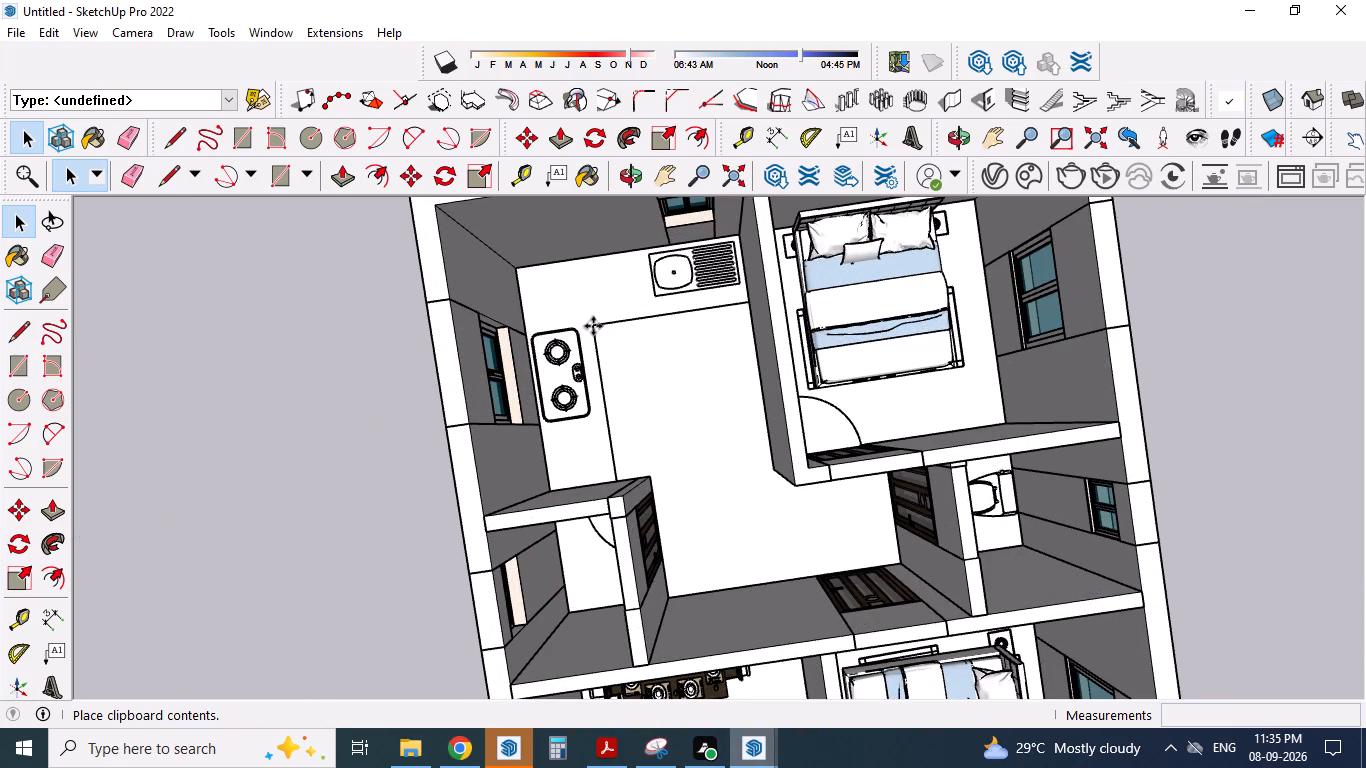
pyautogui.scroll(6, 568, 328)
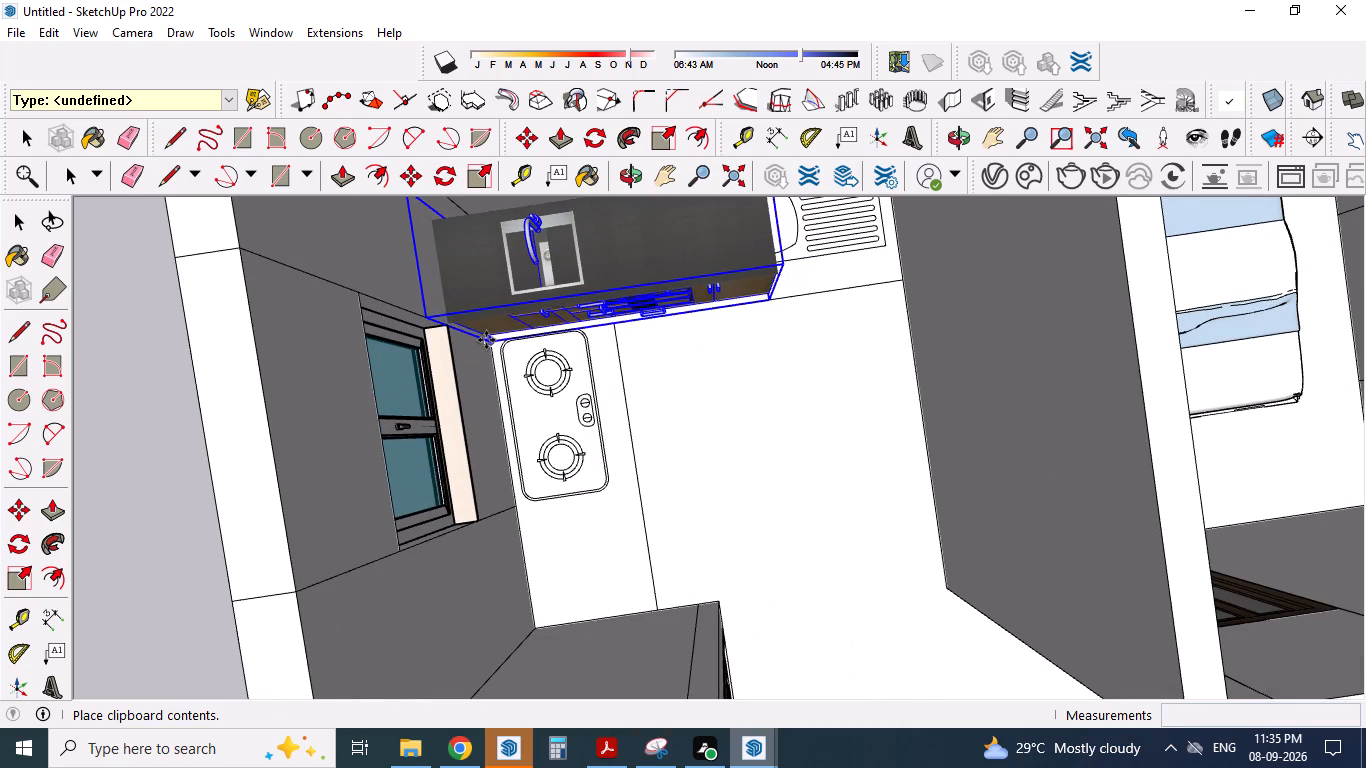
pyautogui.scroll(3, 503, 326)
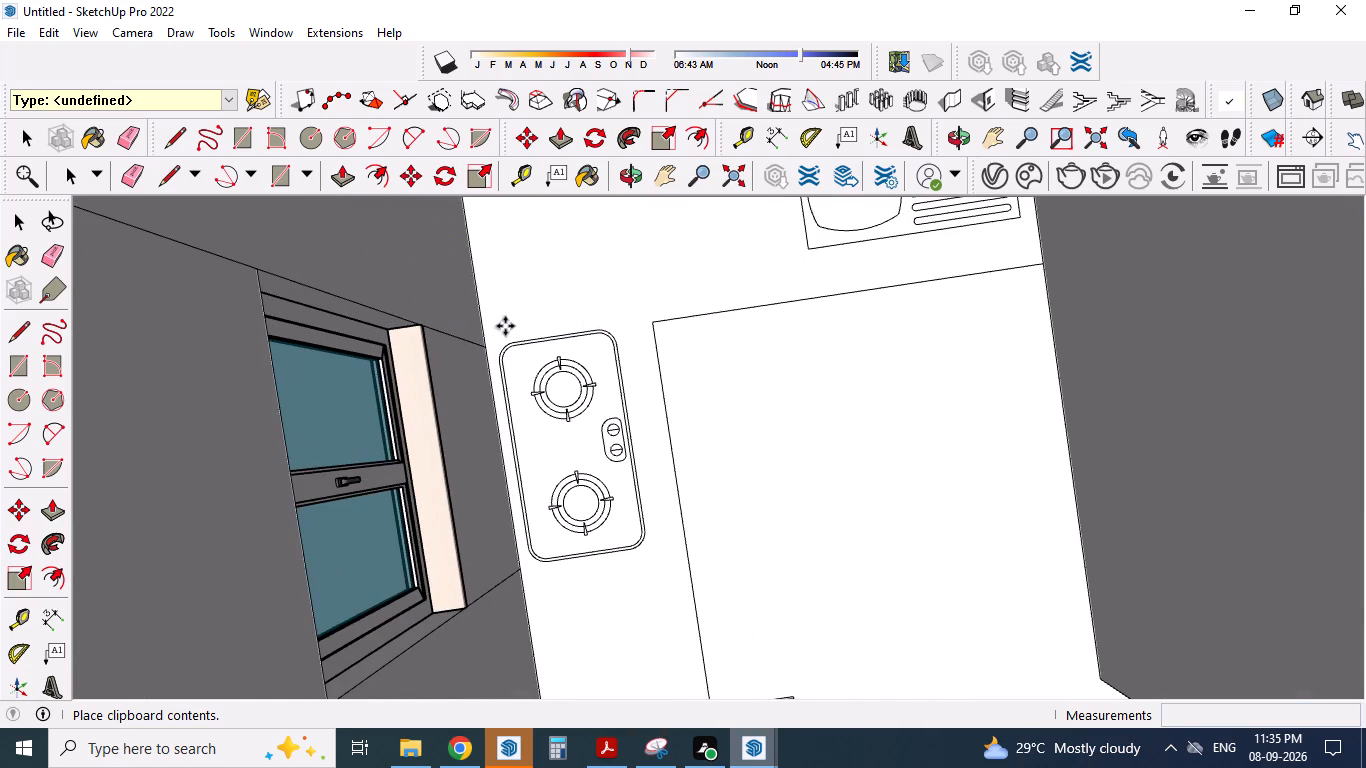
pyautogui.click(491, 341)
pyautogui.scroll(-8, 604, 407)
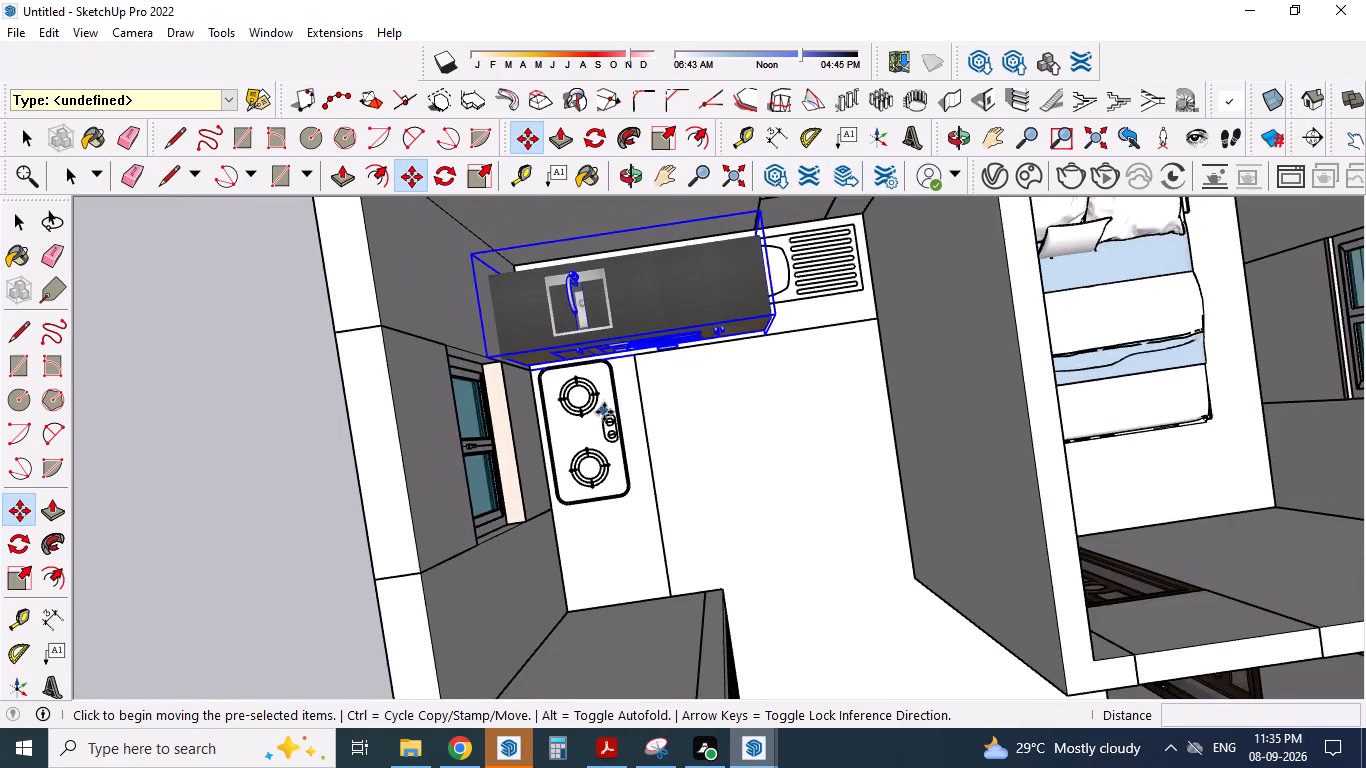
pyautogui.scroll(-2, 604, 413)
pyautogui.press('space')
# Move the kitchen counter about 3' 4" to the back wall so its shelf end sits near the bedroom partition.
pyautogui.moveTo(854, 313); pyautogui.dragTo(833, 331, button='middle')
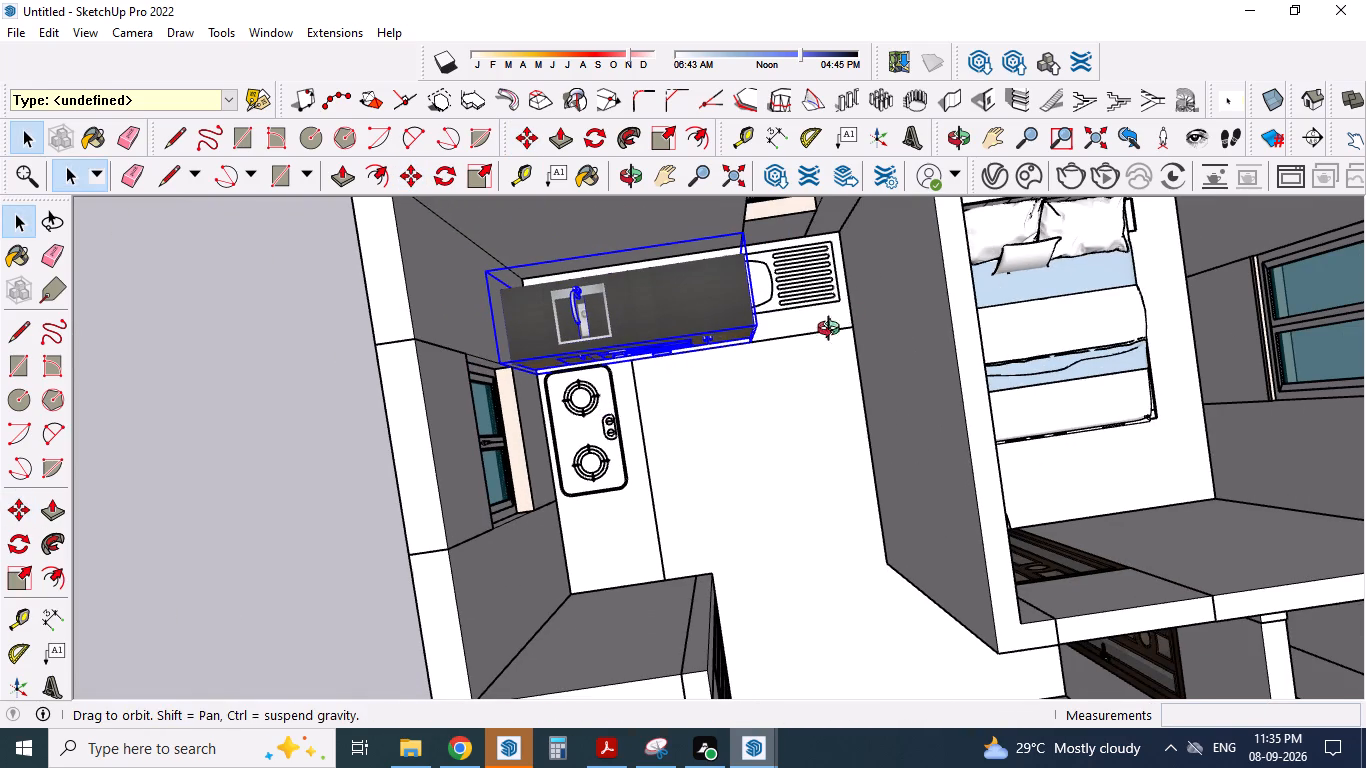
pyautogui.moveTo(833, 331); pyautogui.dragTo(704, 370, button='middle')
pyautogui.scroll(8, 666, 254)
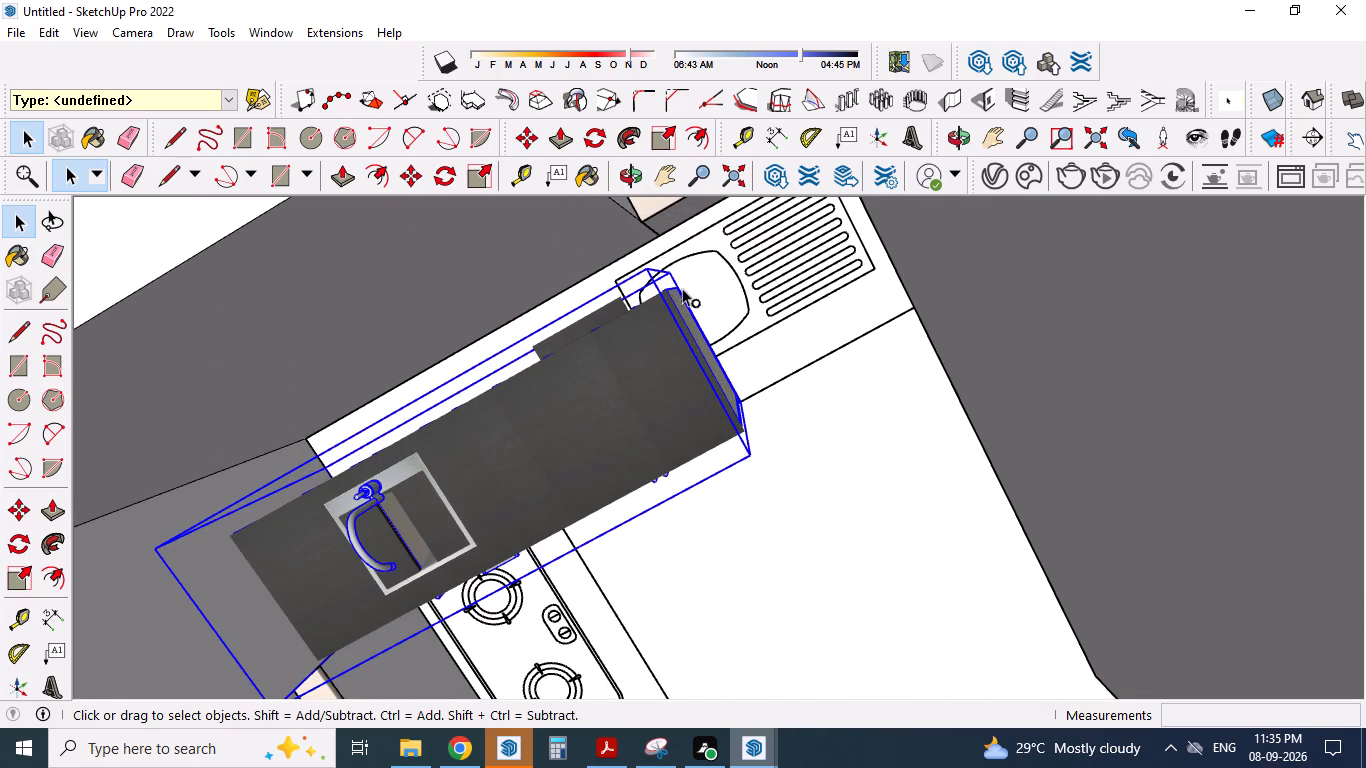
pyautogui.press('space')
pyautogui.press('m')
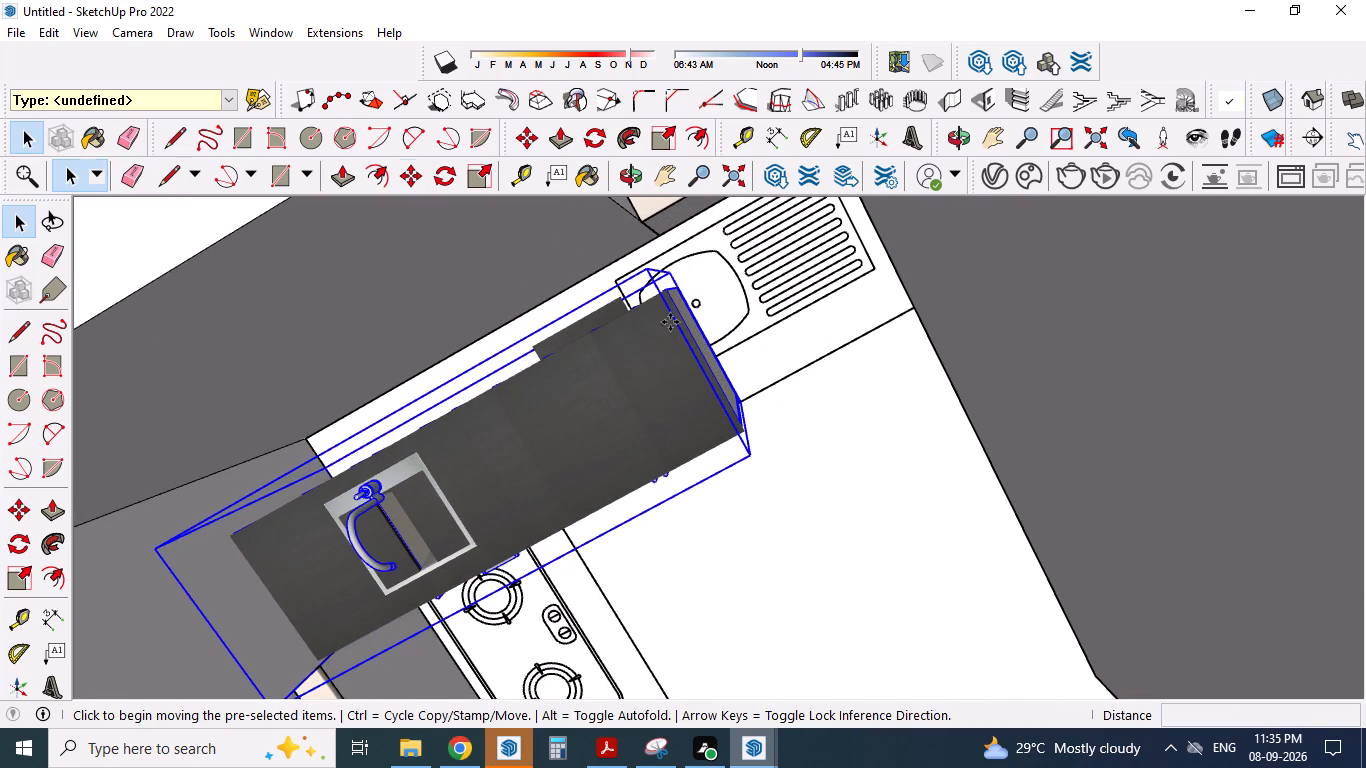
pyautogui.moveTo(681, 285); pyautogui.dragTo(718, 323)
pyautogui.scroll(-4, 718, 315)
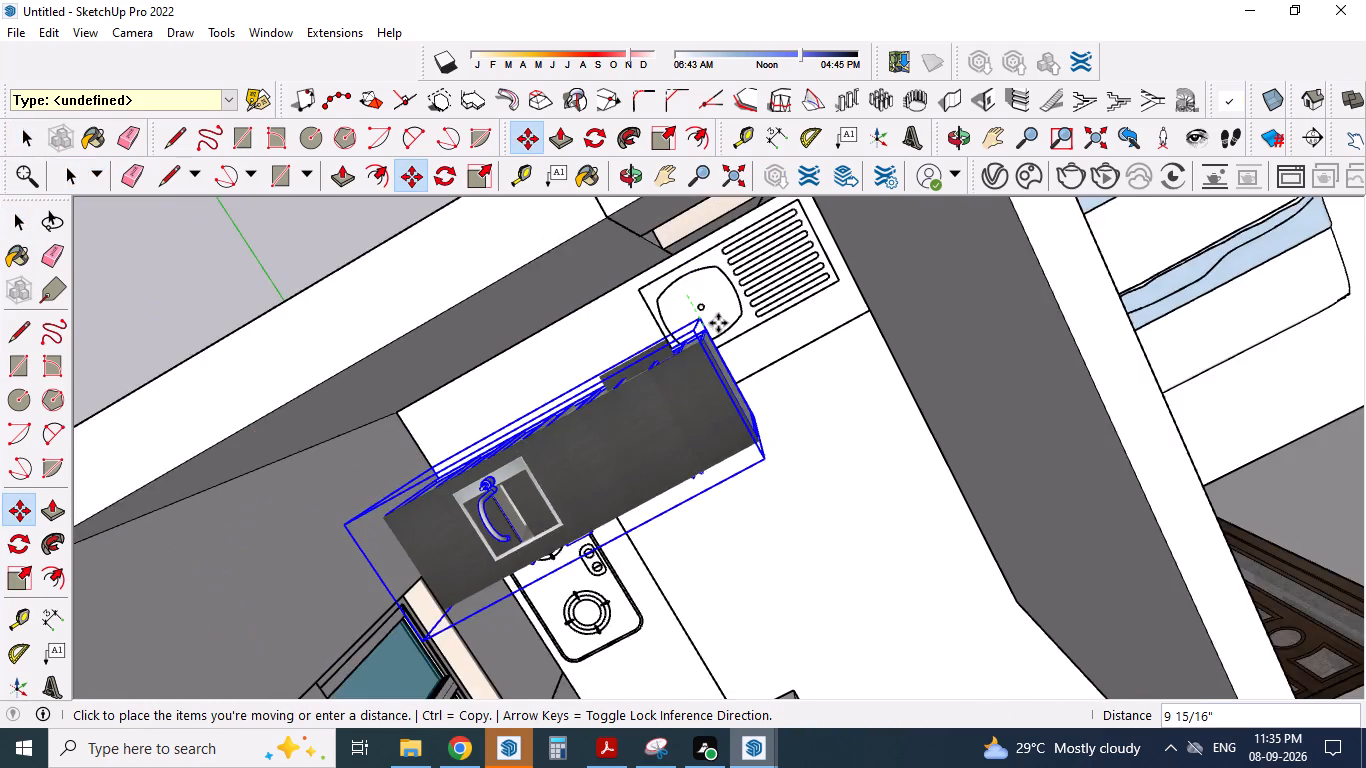
pyautogui.moveTo(718, 323); pyautogui.dragTo(784, 223)
pyautogui.scroll(-3, 718, 323)
pyautogui.click(784, 223)
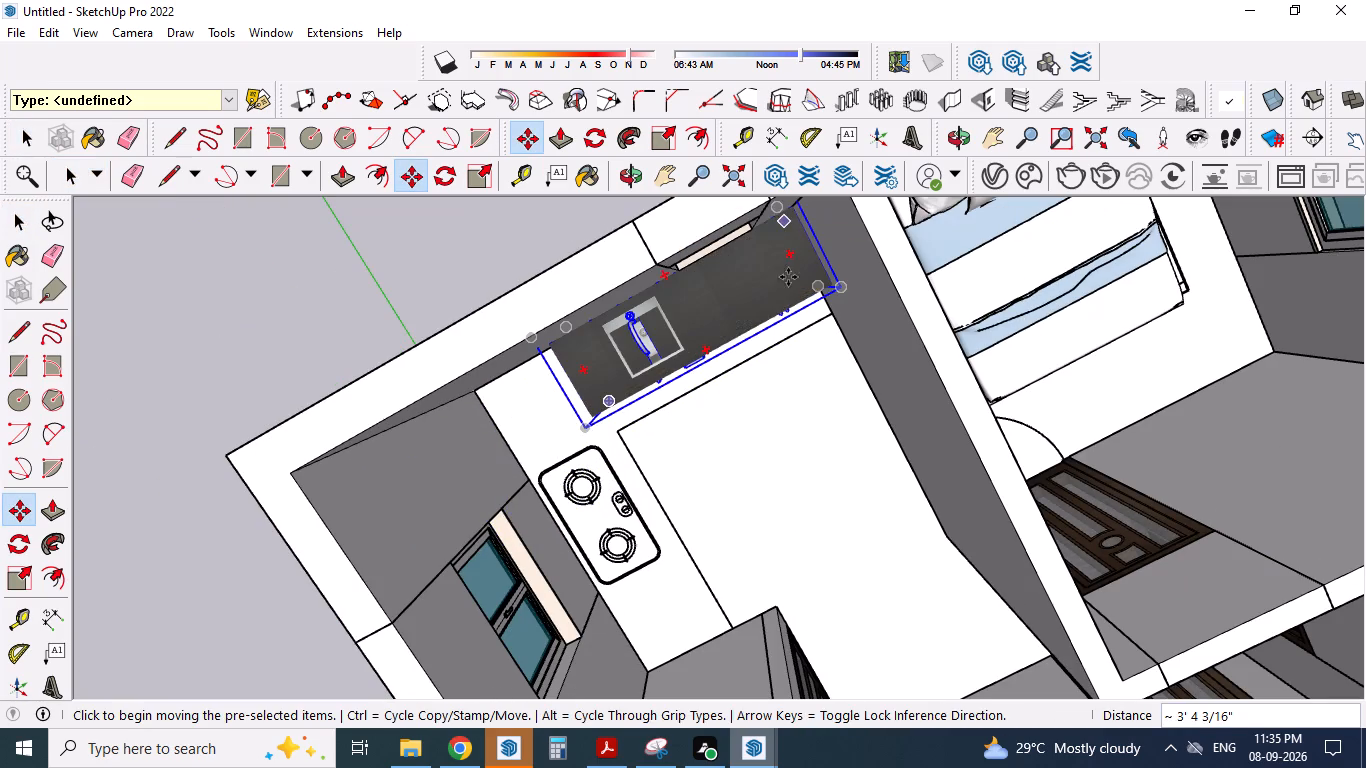
pyautogui.press('space')
# Scale the counter lengthwise along the red axis by about 1.50 so it stretches towards the window-side wall.
pyautogui.click(690, 341)
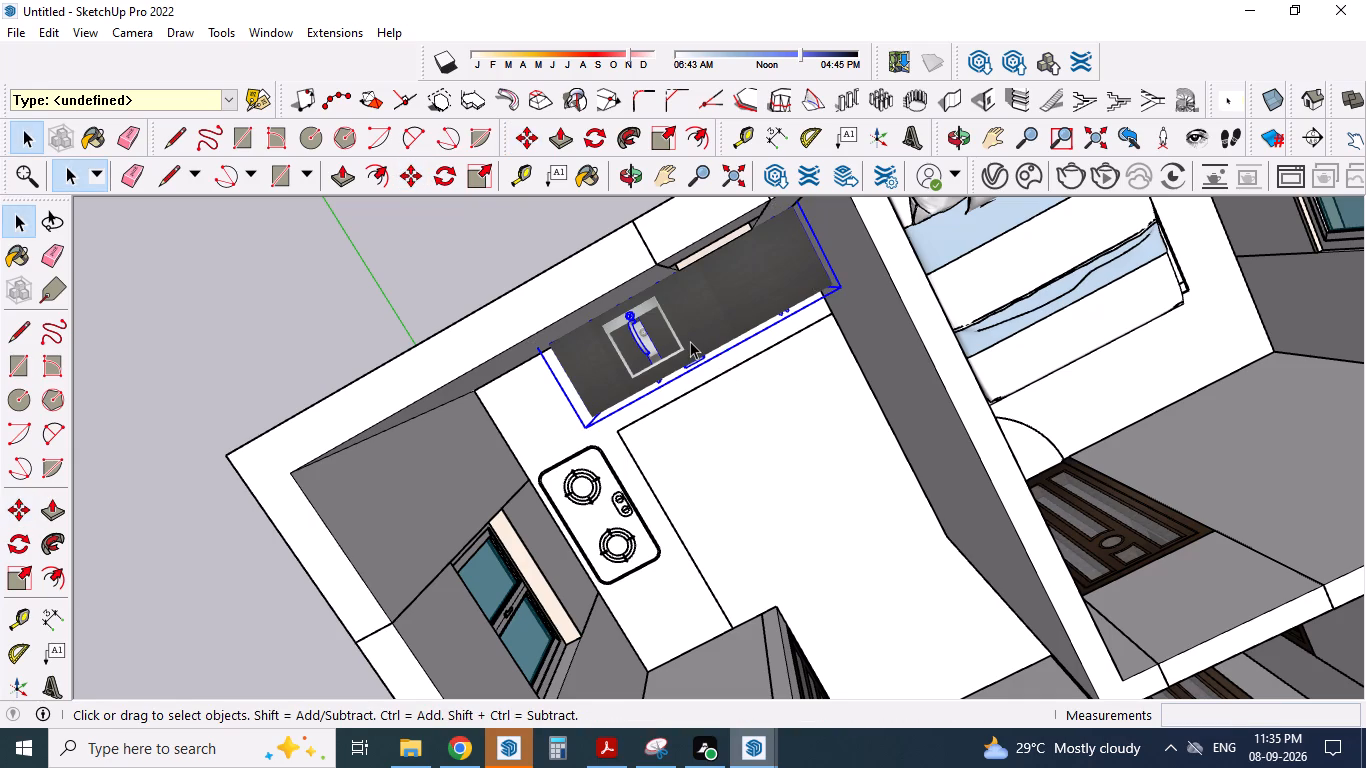
pyautogui.press('s')
pyautogui.moveTo(672, 455); pyautogui.dragTo(708, 348, button='middle')
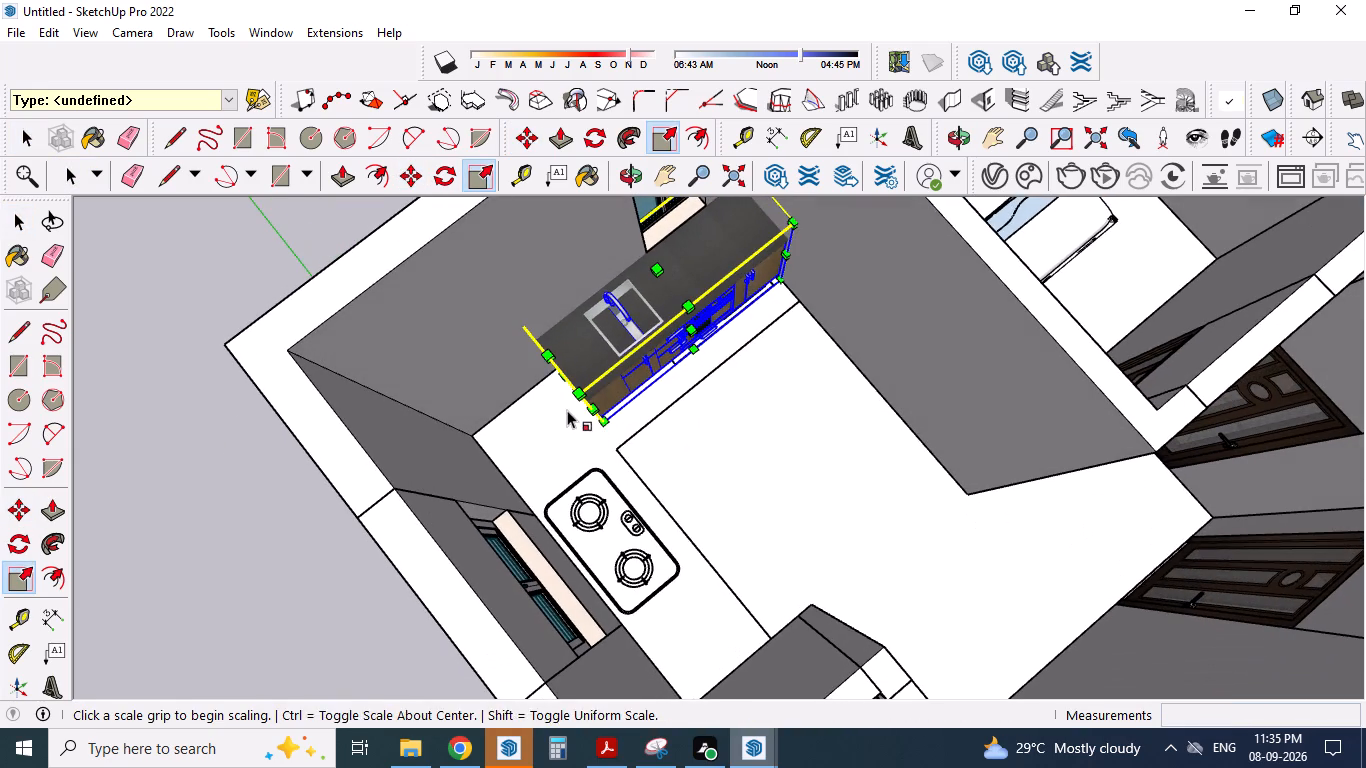
pyautogui.moveTo(567, 417); pyautogui.dragTo(656, 385, button='middle')
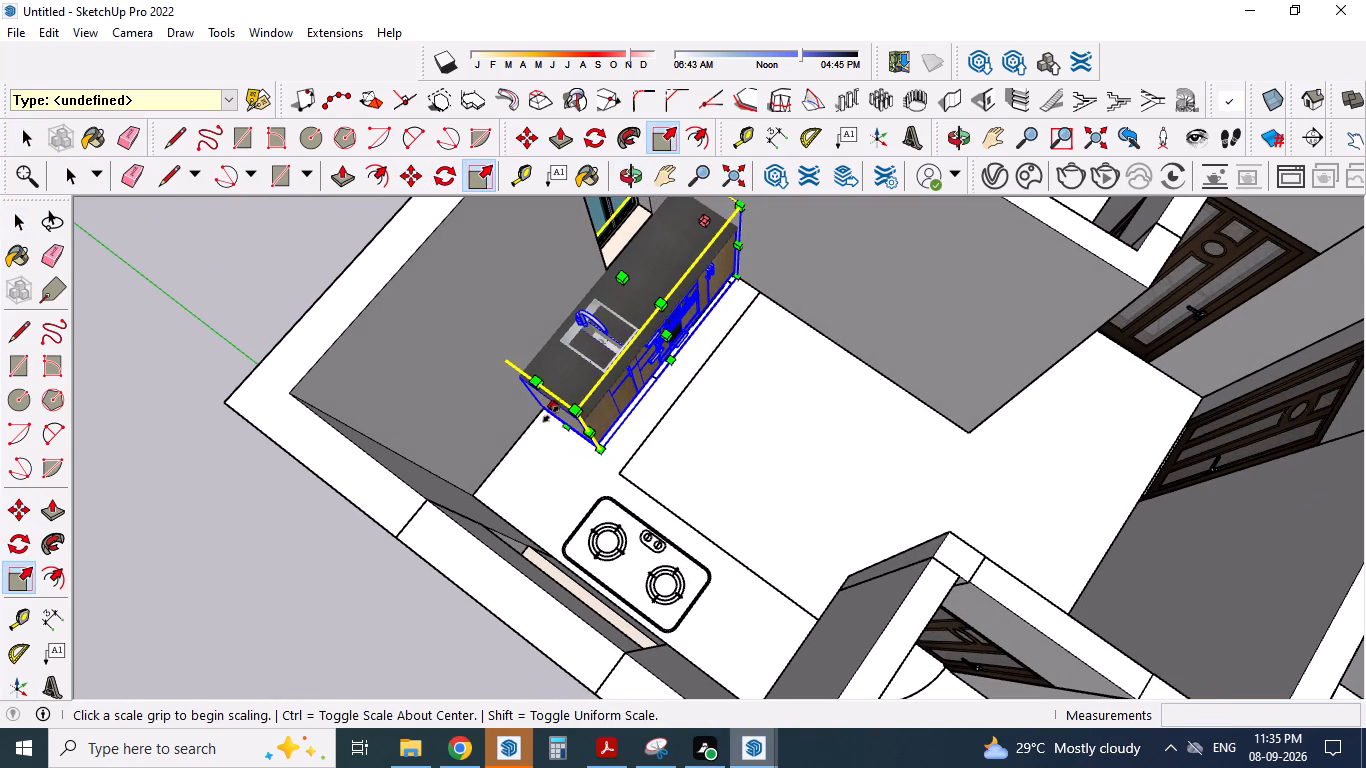
pyautogui.moveTo(550, 412); pyautogui.dragTo(488, 497)
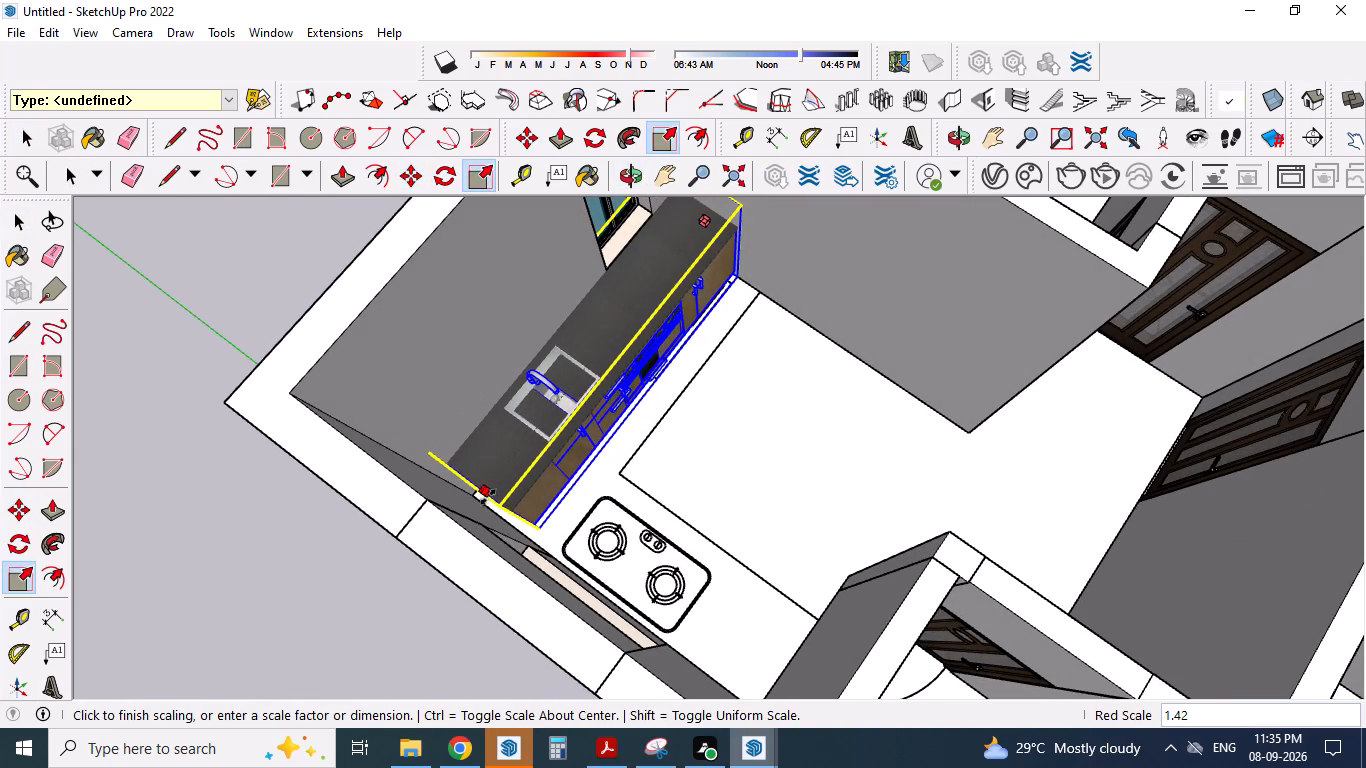
pyautogui.moveTo(488, 497); pyautogui.dragTo(480, 502)
pyautogui.click(480, 502)
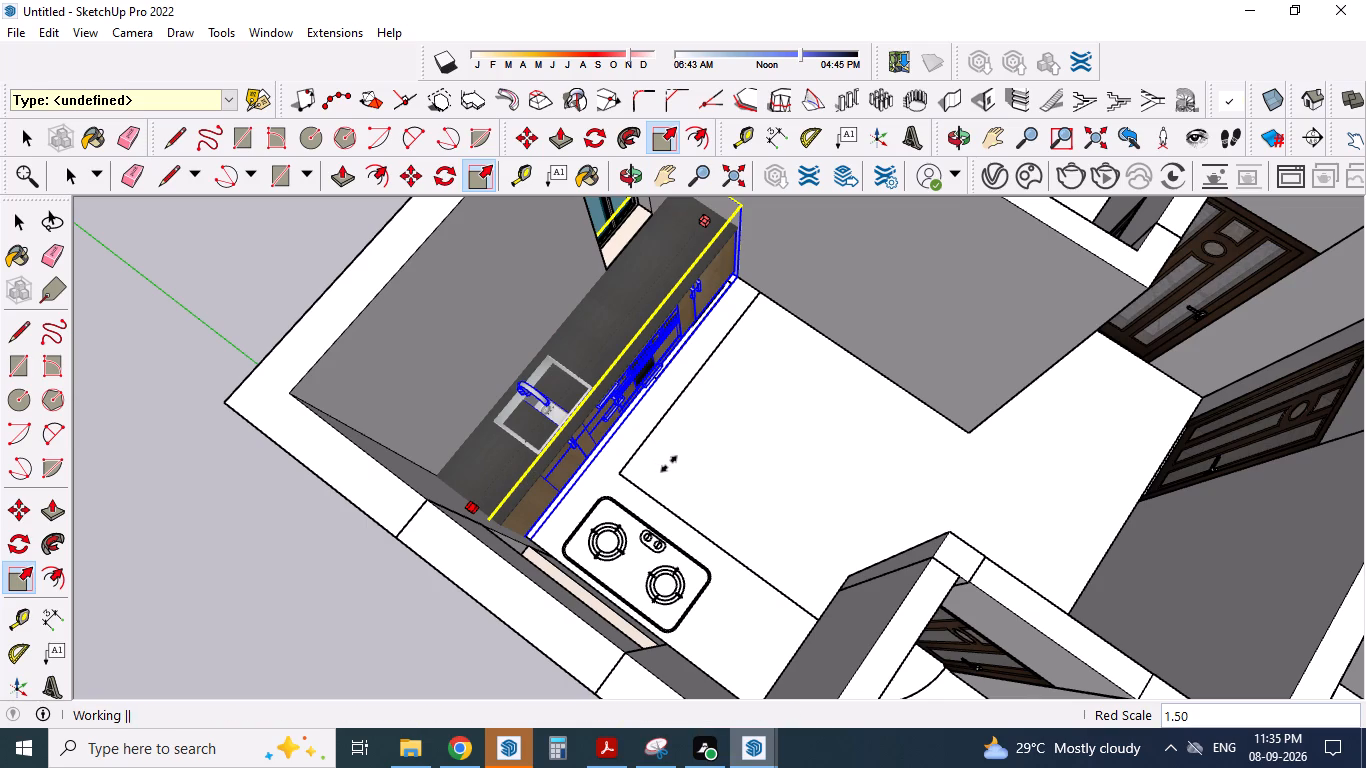
pyautogui.moveTo(672, 471); pyautogui.dragTo(622, 535, button='middle')
pyautogui.scroll(-1, 622, 535)
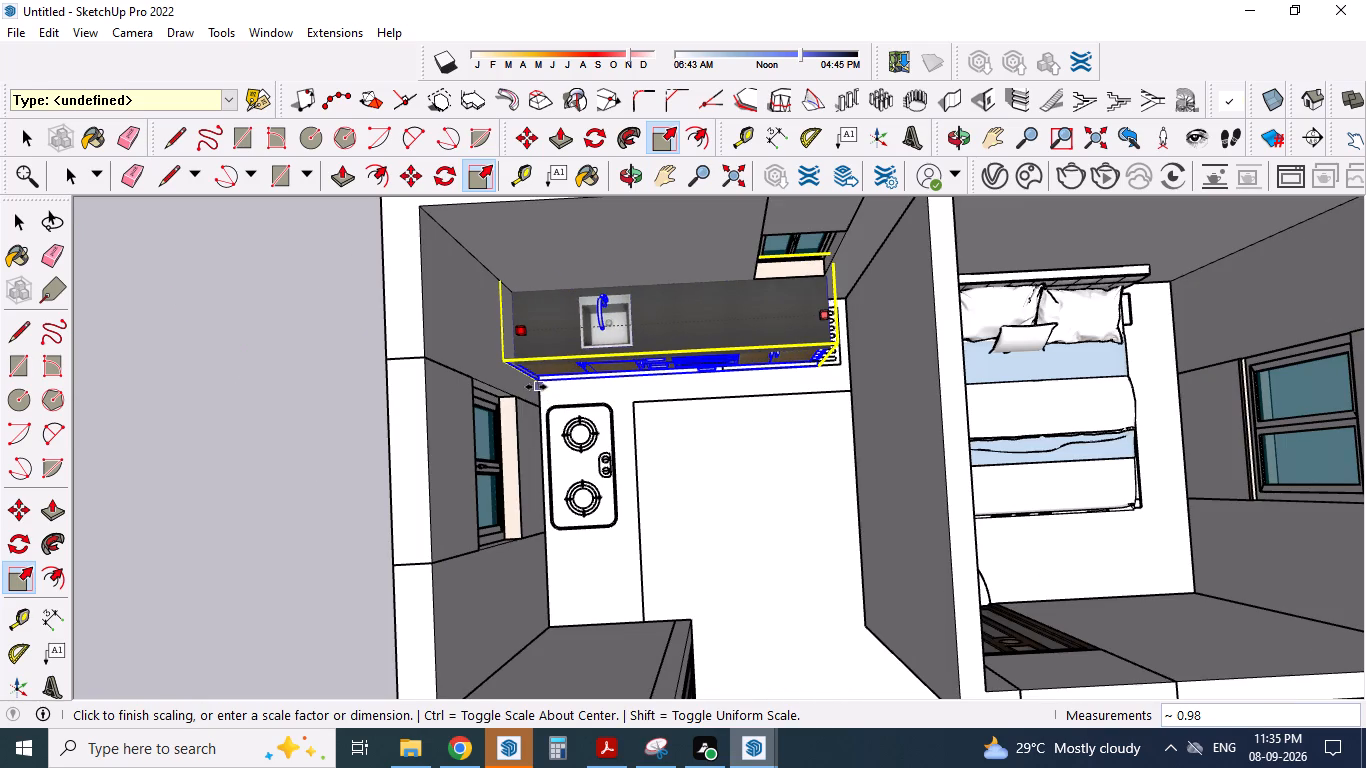
pyautogui.click(536, 387)
pyautogui.tripleClick(536, 387)
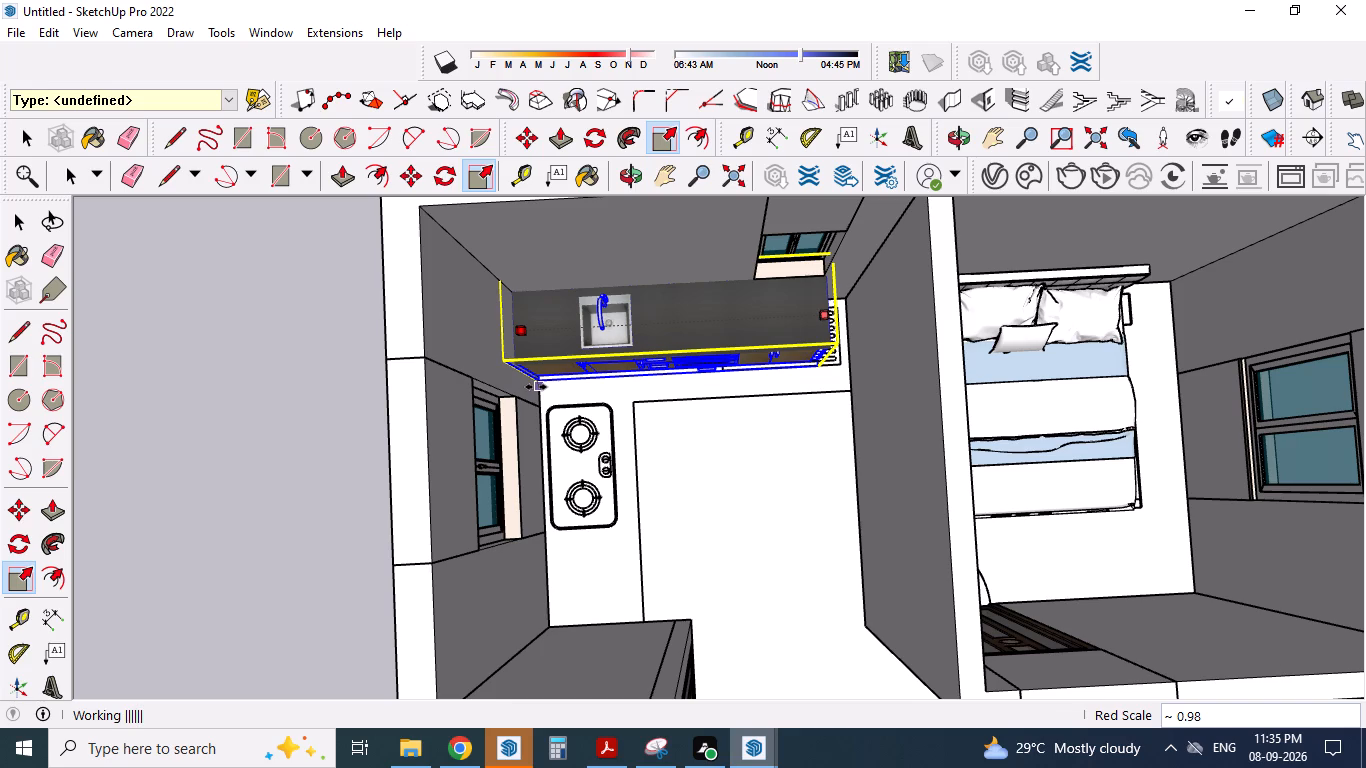
pyautogui.click(536, 387)
pyautogui.press('space')
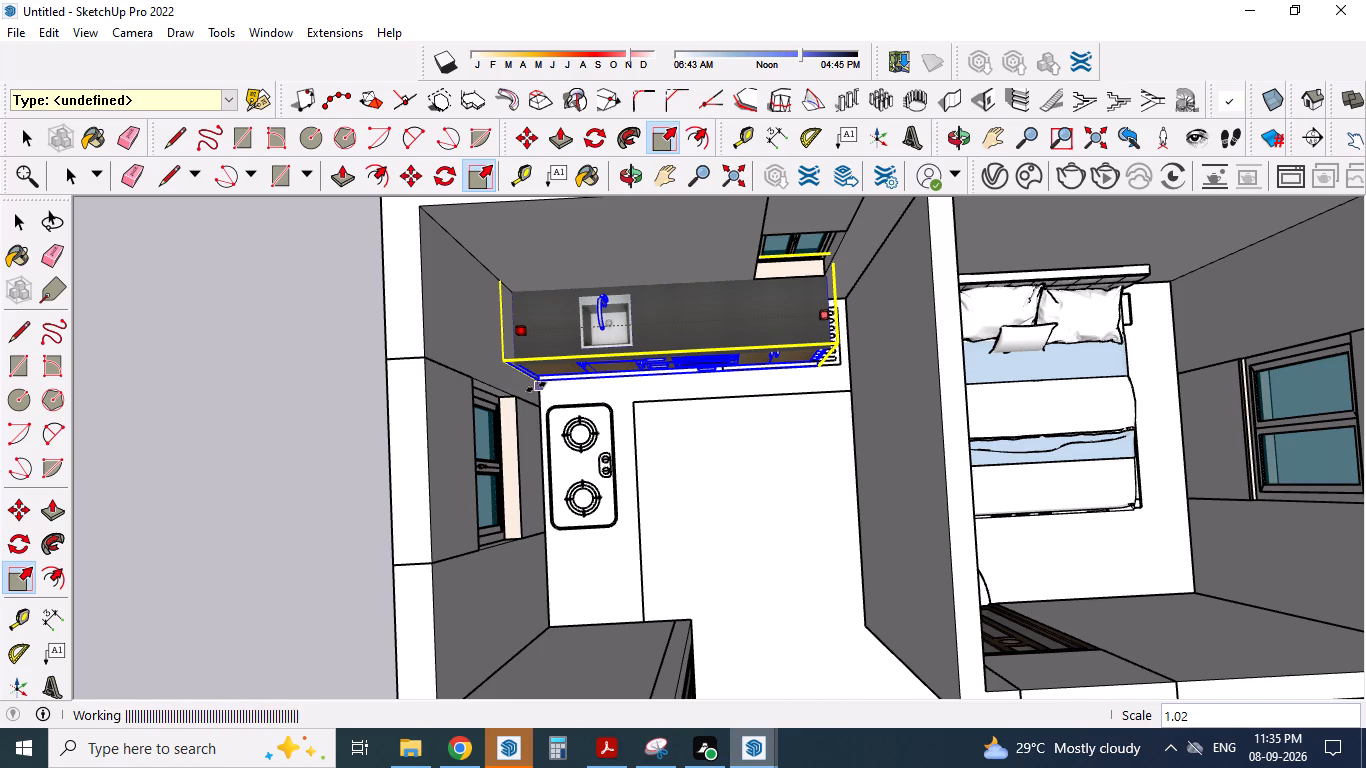
# Move the lengthened counter about 10 1/2" along the back wall so its shelf end approaches the bedroom partition.
pyautogui.moveTo(829, 366); pyautogui.dragTo(773, 281, button='middle')
pyautogui.scroll(10, 801, 369)
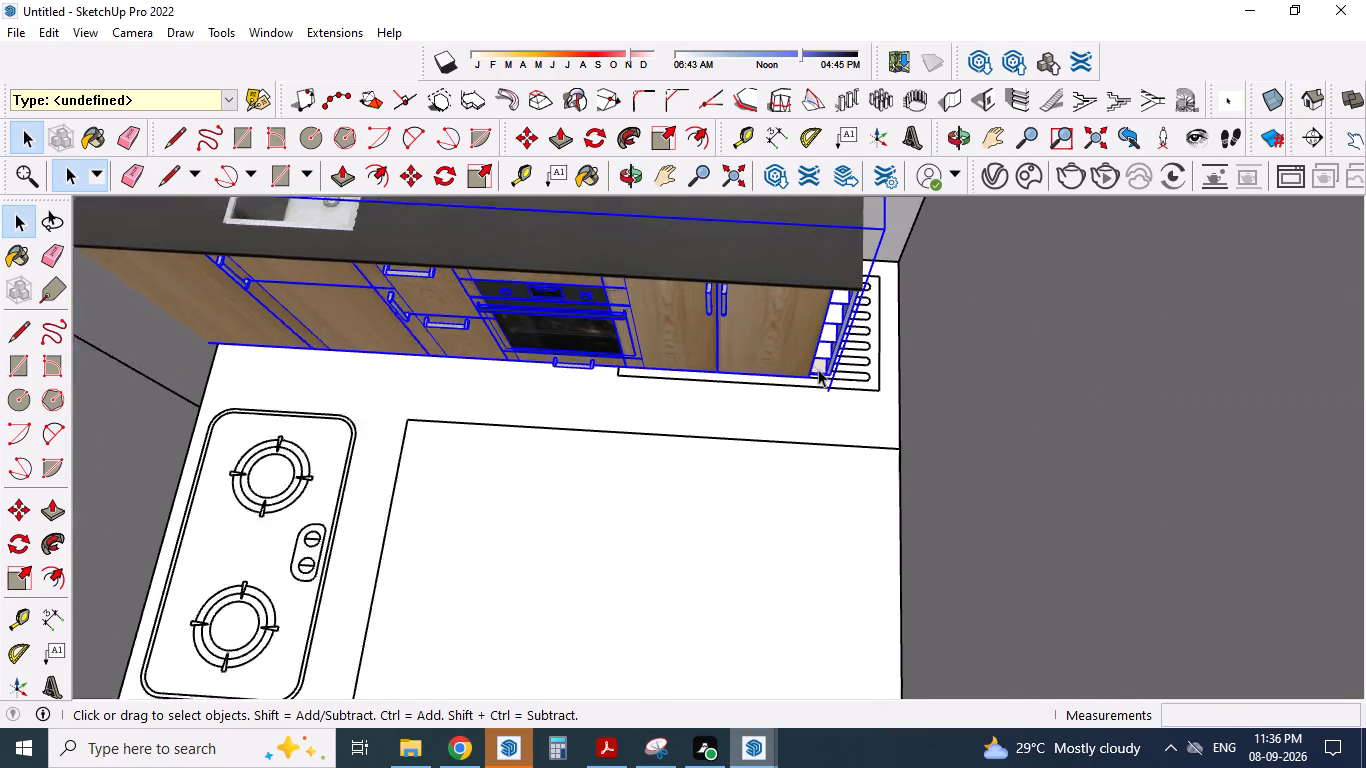
pyautogui.click(791, 349)
pyautogui.press('m')
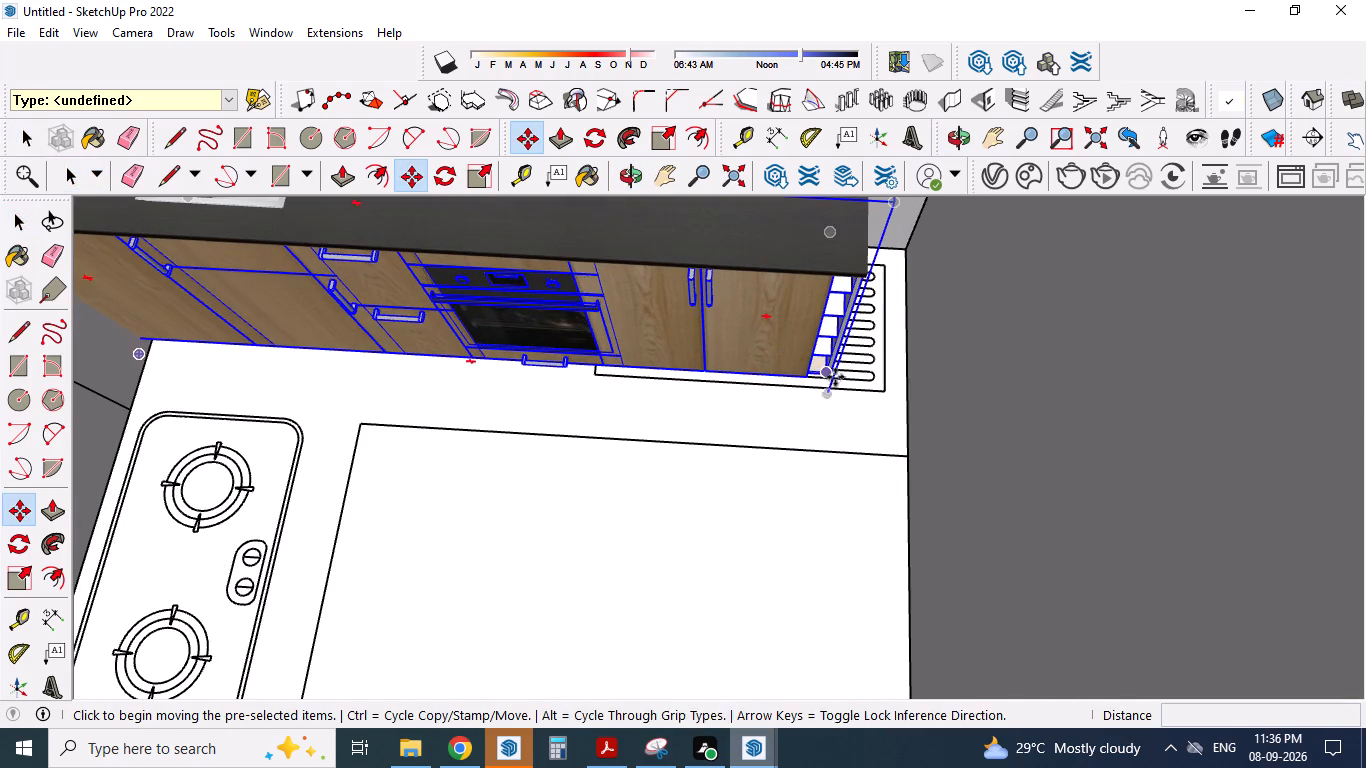
pyautogui.moveTo(805, 378); pyautogui.dragTo(875, 380)
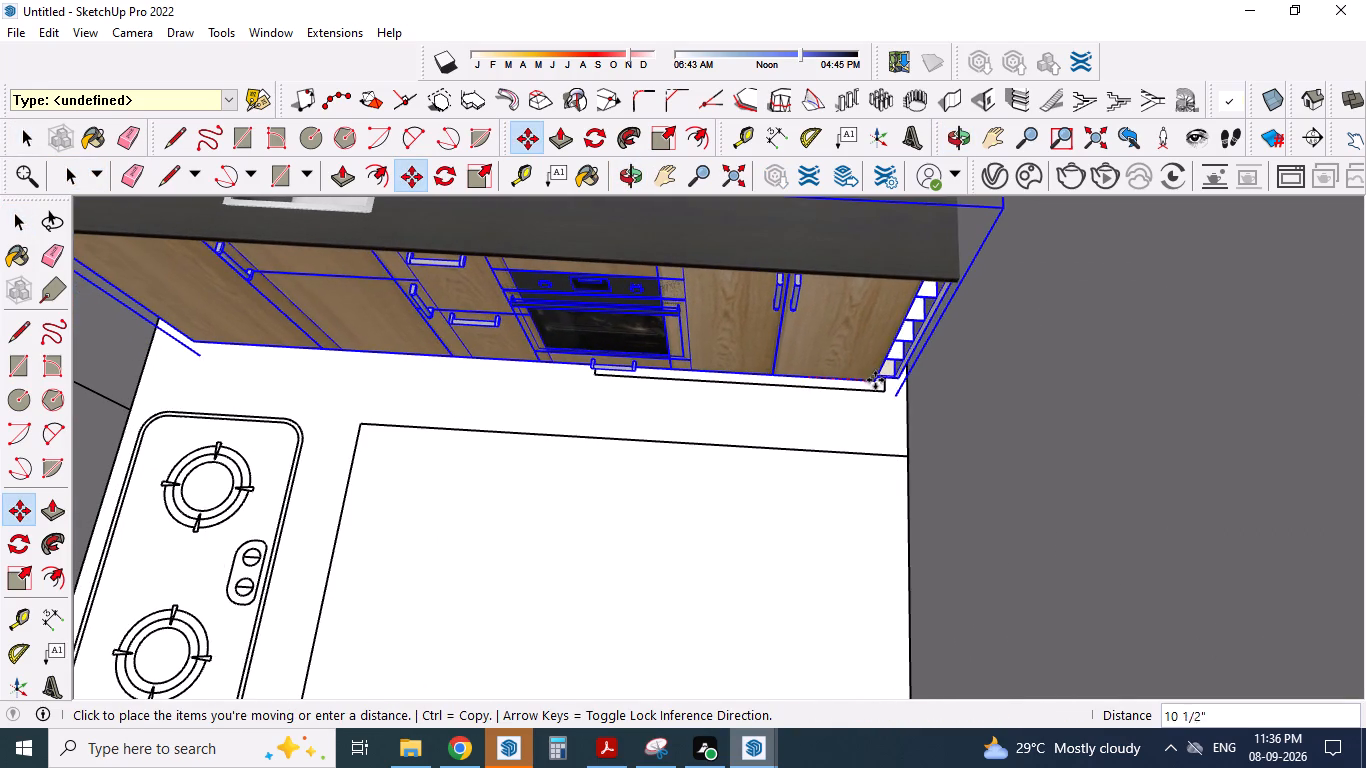
pyautogui.moveTo(875, 380); pyautogui.dragTo(879, 382)
pyautogui.click(879, 382)
# Move the counter about 1' 1/2" off the back wall and about 1' 9" away from the bedroom partition.
pyautogui.scroll(-3, 813, 454)
pyautogui.moveTo(561, 440); pyautogui.dragTo(627, 614, button='middle')
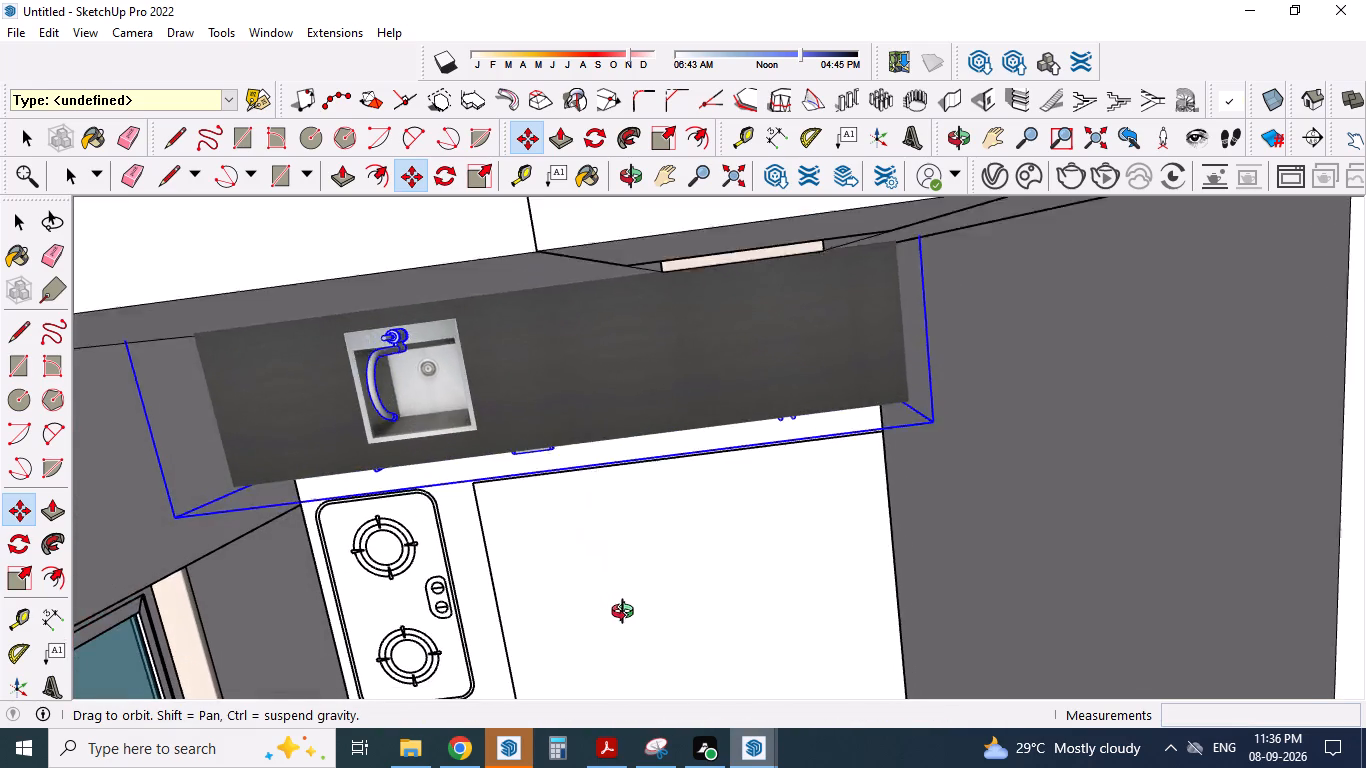
pyautogui.moveTo(627, 614); pyautogui.dragTo(639, 567, button='middle')
pyautogui.scroll(-1, 665, 475)
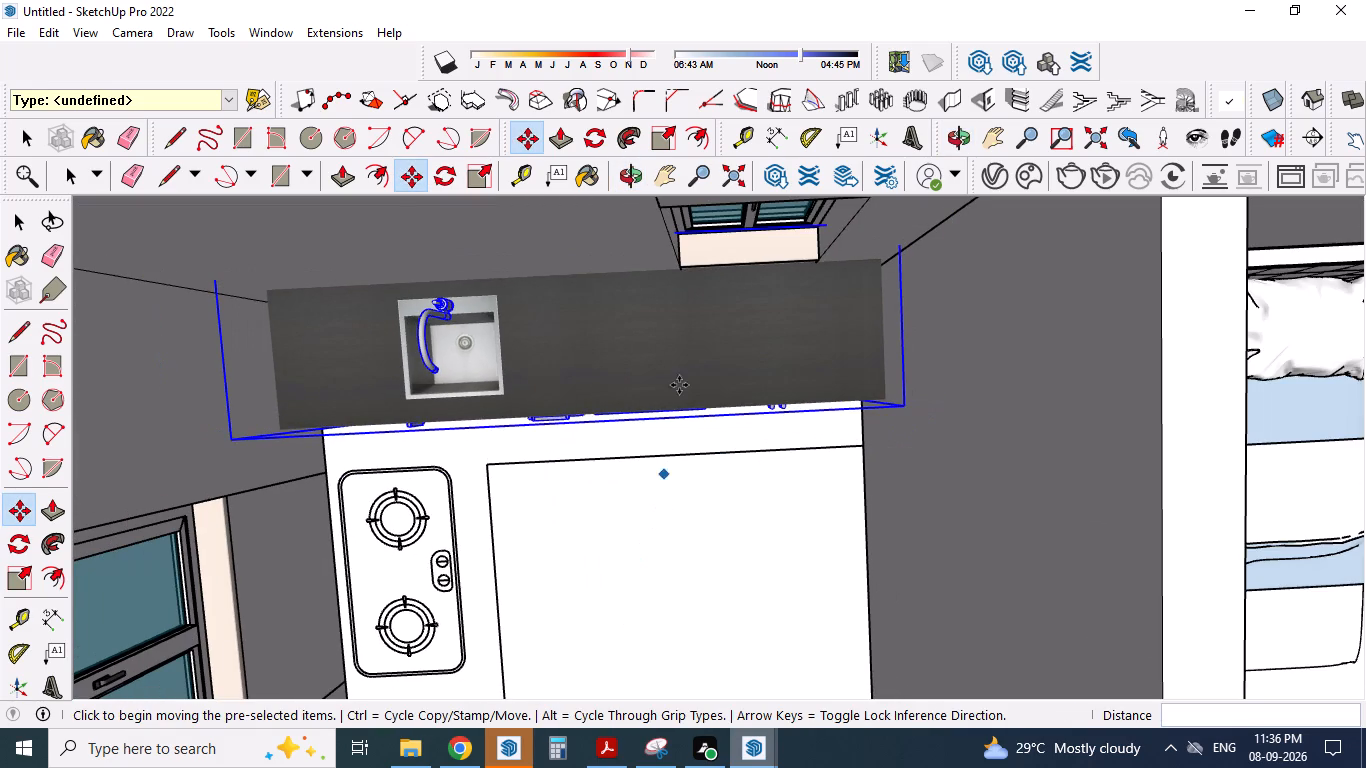
pyautogui.click(679, 385)
pyautogui.middleClick(724, 375)
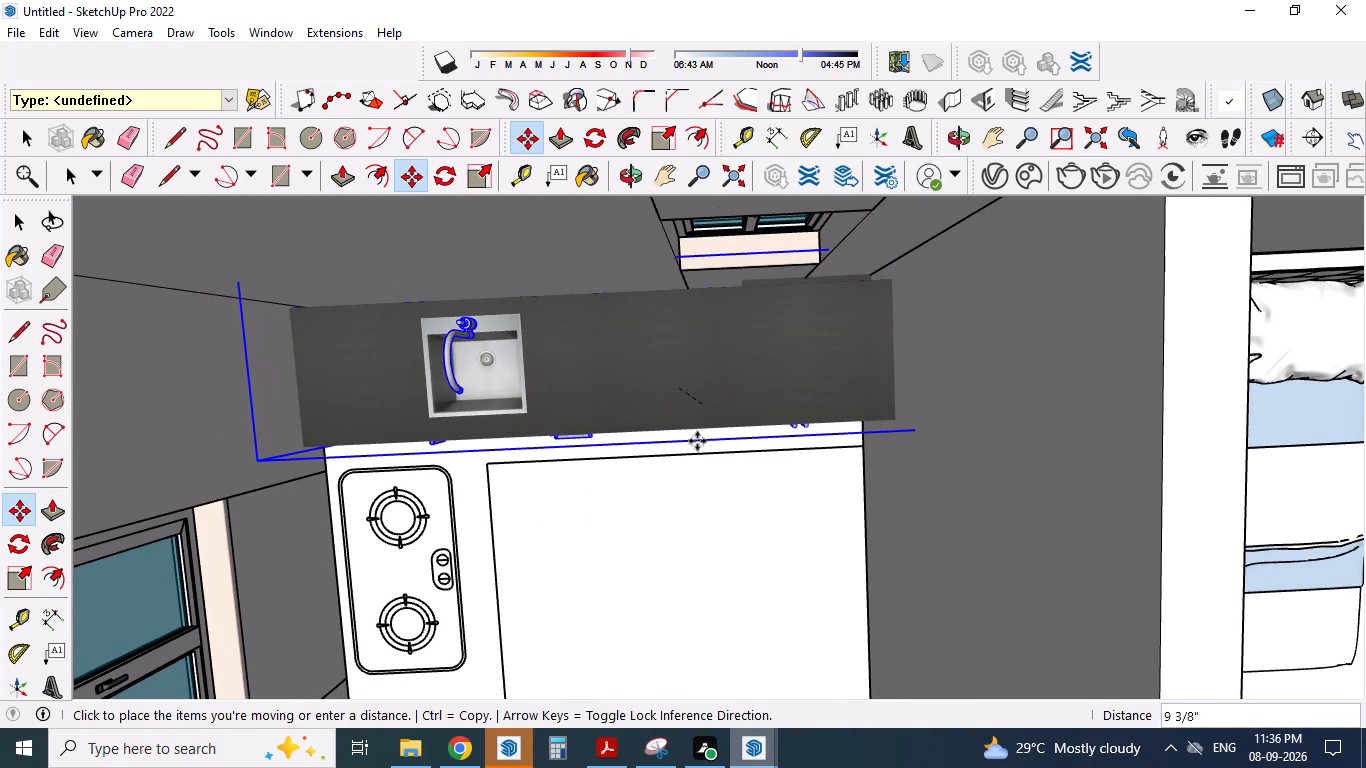
pyautogui.moveTo(697, 455); pyautogui.dragTo(697, 464)
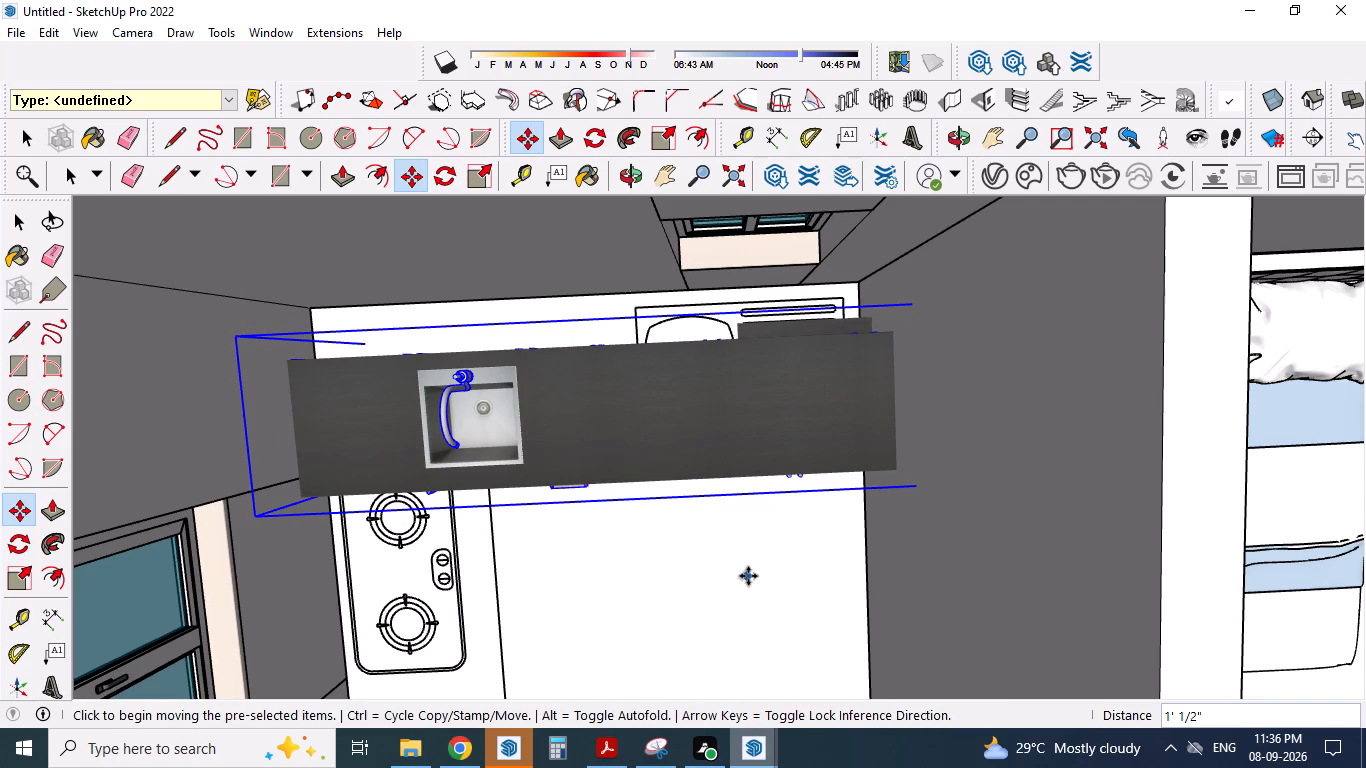
pyautogui.moveTo(792, 381); pyautogui.dragTo(753, 378)
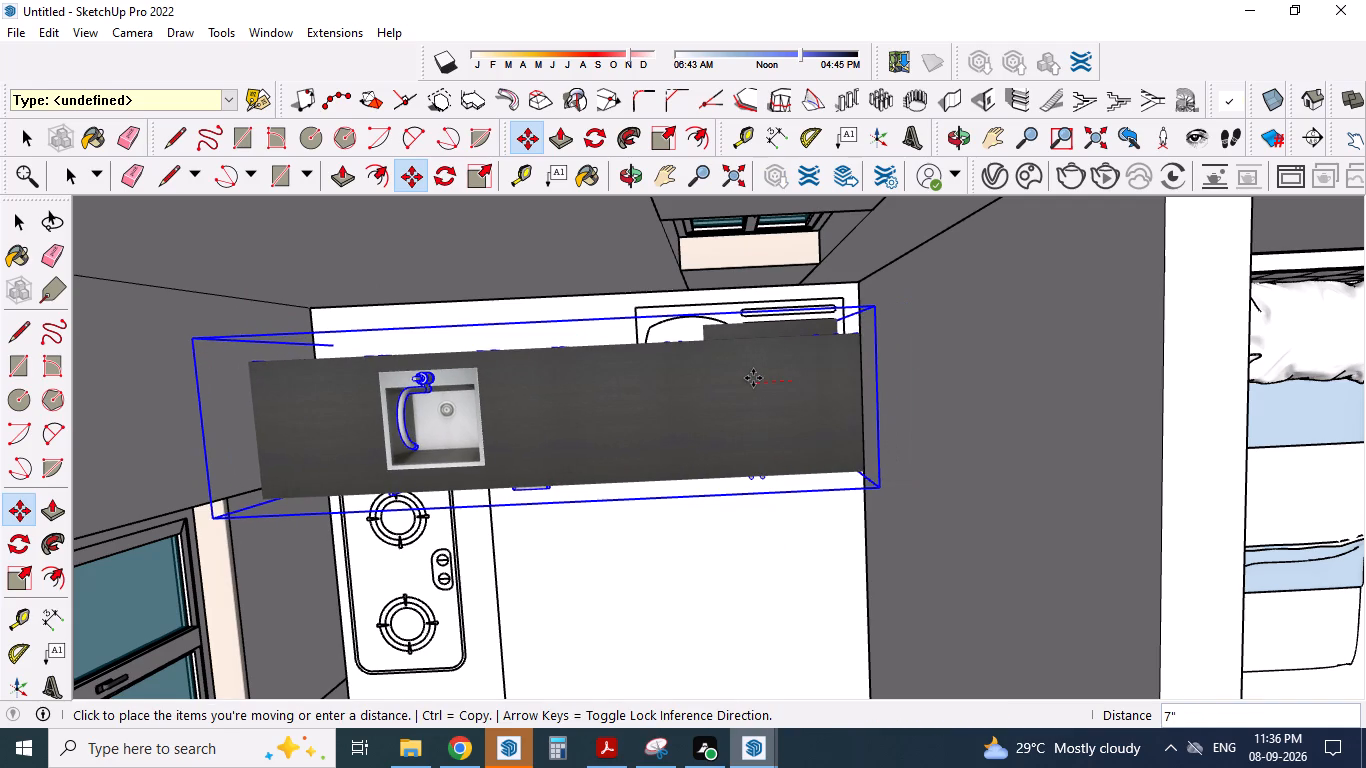
pyautogui.moveTo(676, 393); pyautogui.dragTo(776, 369)
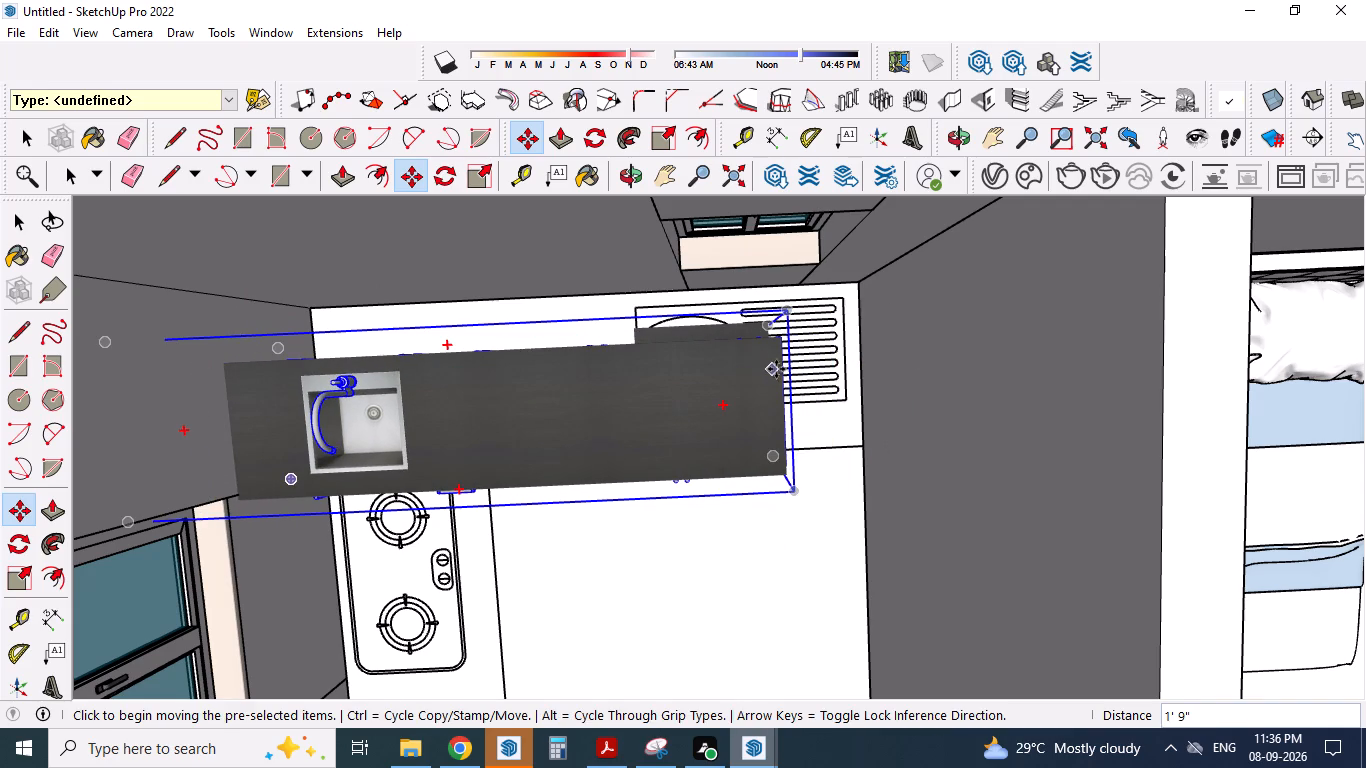
pyautogui.moveTo(776, 369); pyautogui.dragTo(784, 367)
# Move the counter by its shelf-end rear corner to the corner between the kitchen's back wall and the bedroom partition.
pyautogui.moveTo(768, 328); pyautogui.dragTo(825, 304)
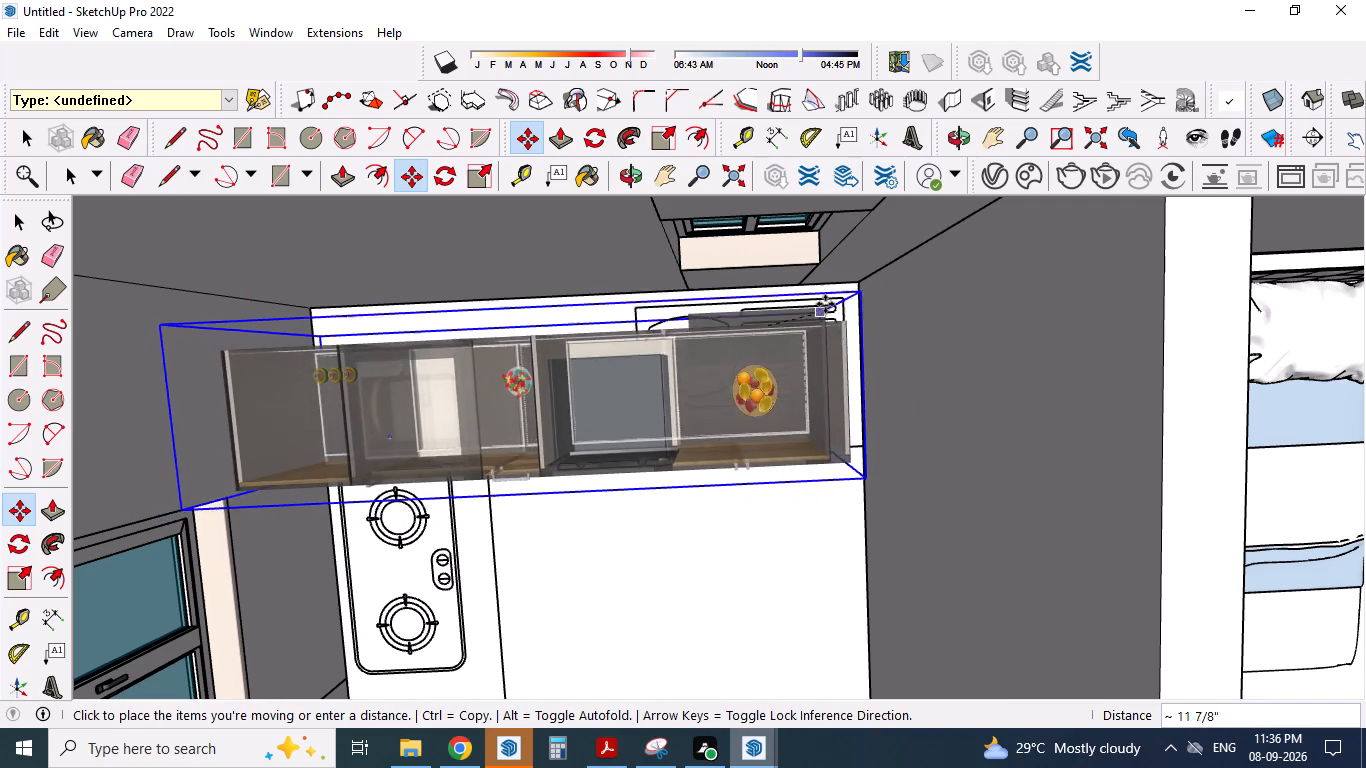
pyautogui.moveTo(825, 304); pyautogui.dragTo(834, 296)
pyautogui.click(834, 296)
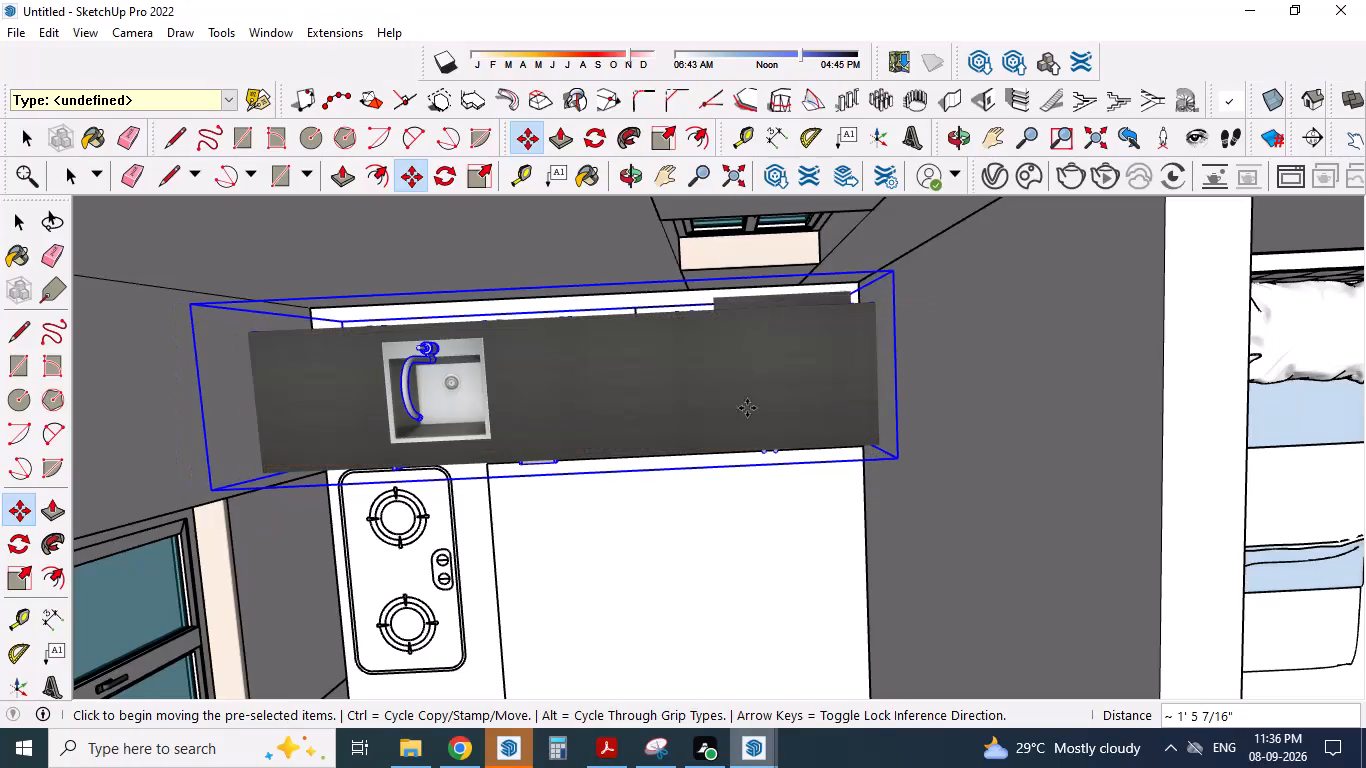
pyautogui.scroll(-2, 739, 441)
pyautogui.moveTo(683, 523); pyautogui.dragTo(699, 309, button='middle')
pyautogui.moveTo(646, 498); pyautogui.dragTo(646, 499, button='middle')
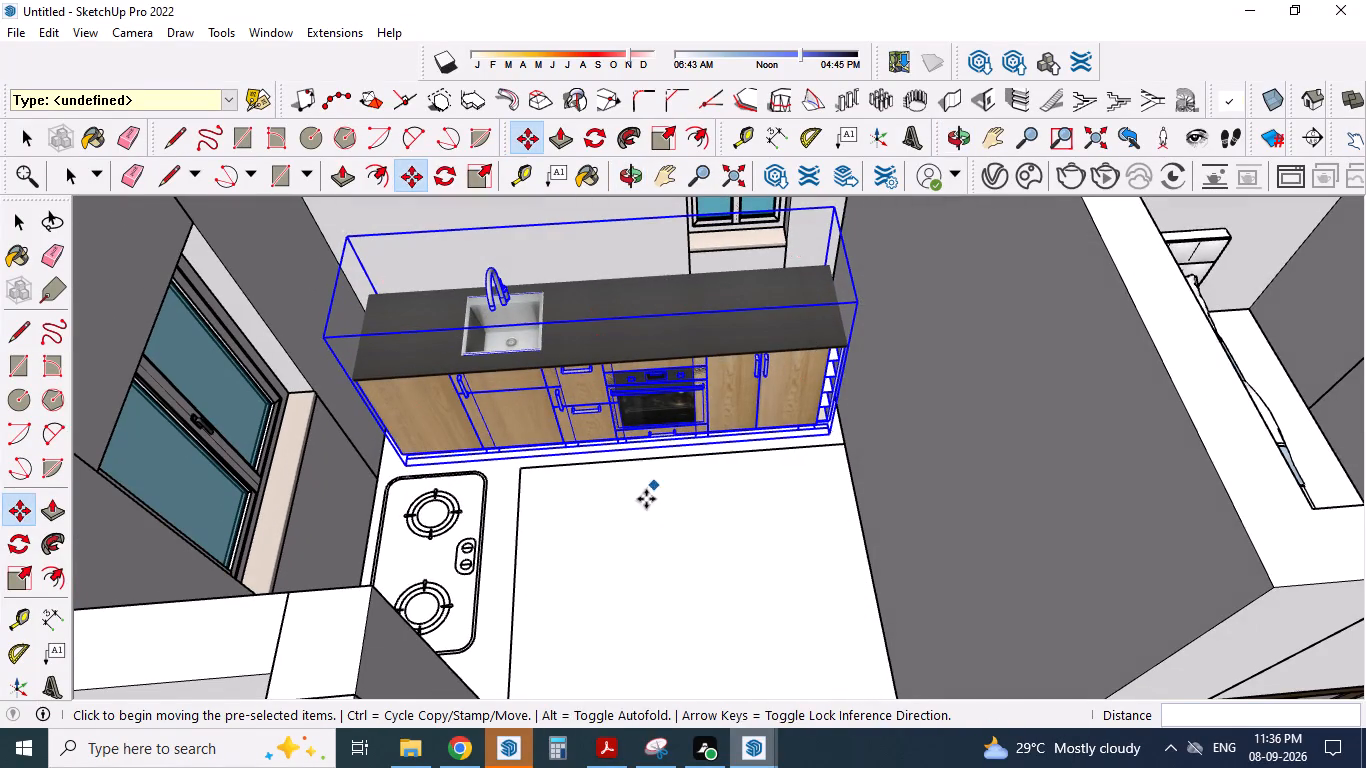
pyautogui.moveTo(646, 499); pyautogui.dragTo(626, 497, button='middle')
pyautogui.press('space')
pyautogui.click(626, 497)
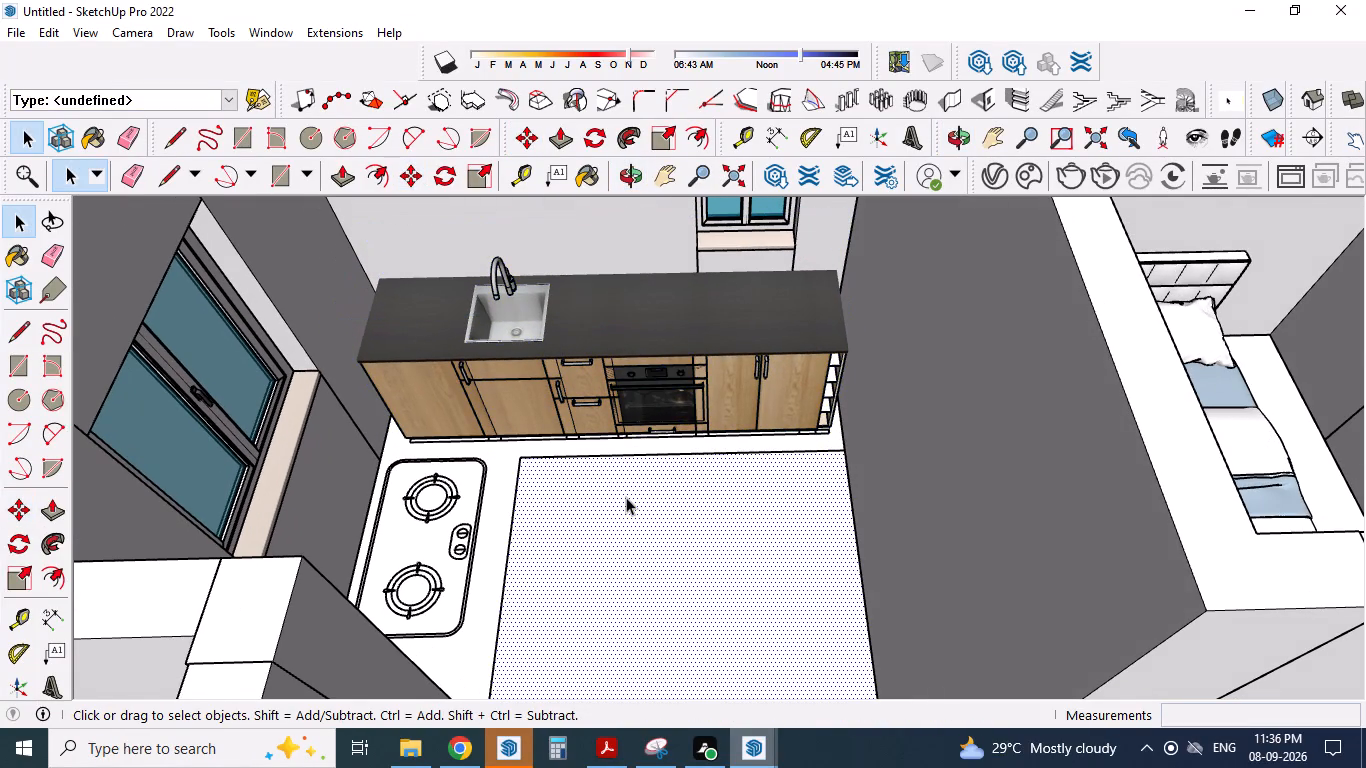
# Examine the placed kitchen counter and the overall furnished house, glancing at the GF_3-9-26 model for comparison.
pyautogui.click(503, 493)
pyautogui.click(628, 523)
pyautogui.scroll(-2, 714, 462)
pyautogui.moveTo(677, 478); pyautogui.dragTo(614, 598, button='middle')
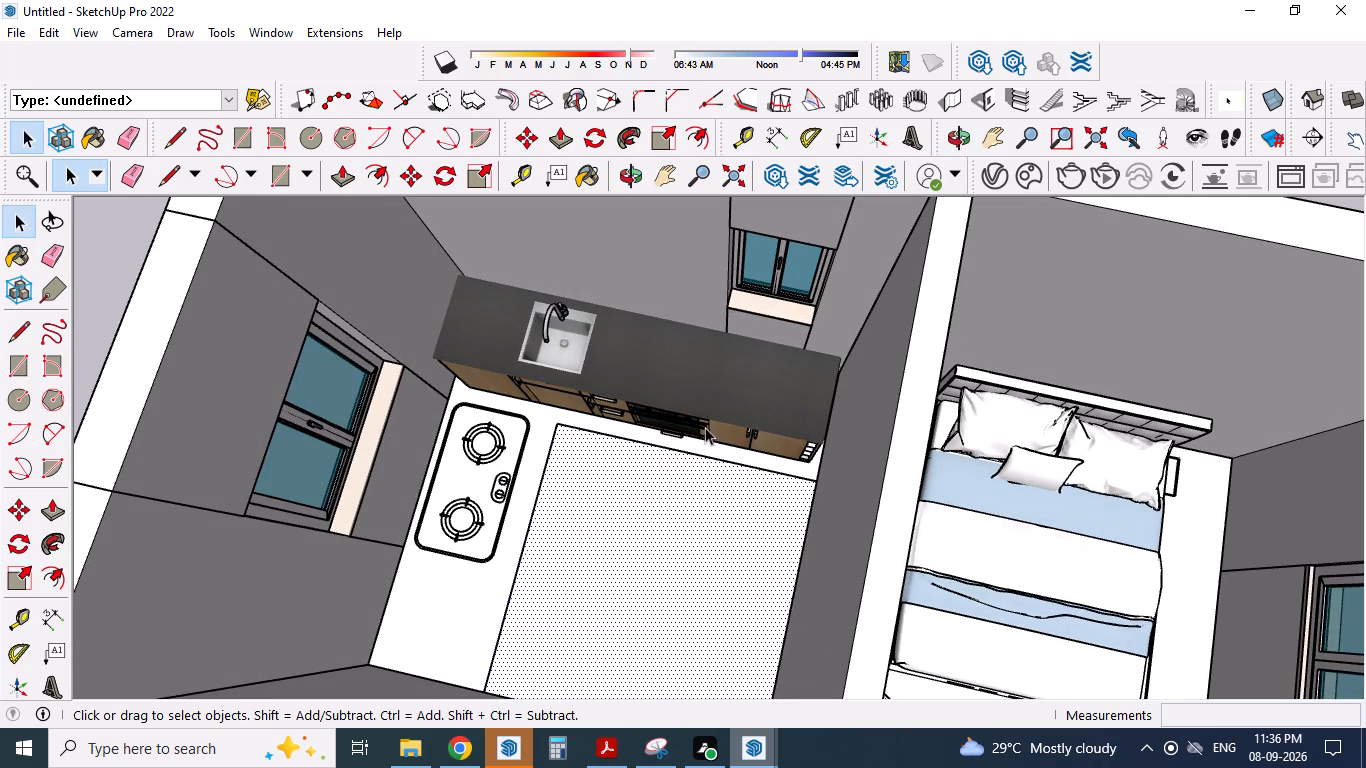
pyautogui.moveTo(620, 487); pyautogui.dragTo(787, 445, button='middle')
pyautogui.scroll(-8, 654, 394)
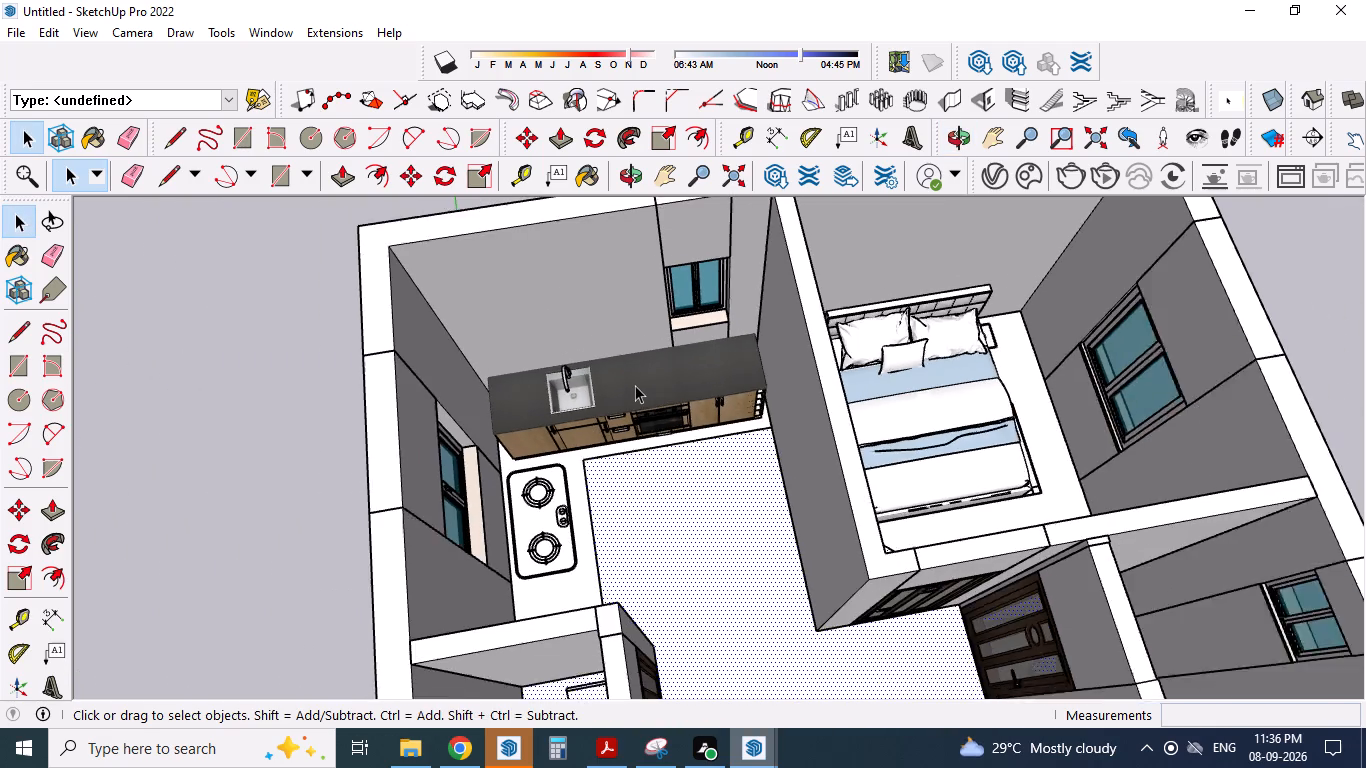
pyautogui.moveTo(647, 424); pyautogui.dragTo(637, 473, button='middle')
pyautogui.click(756, 745)
pyautogui.click(829, 663)
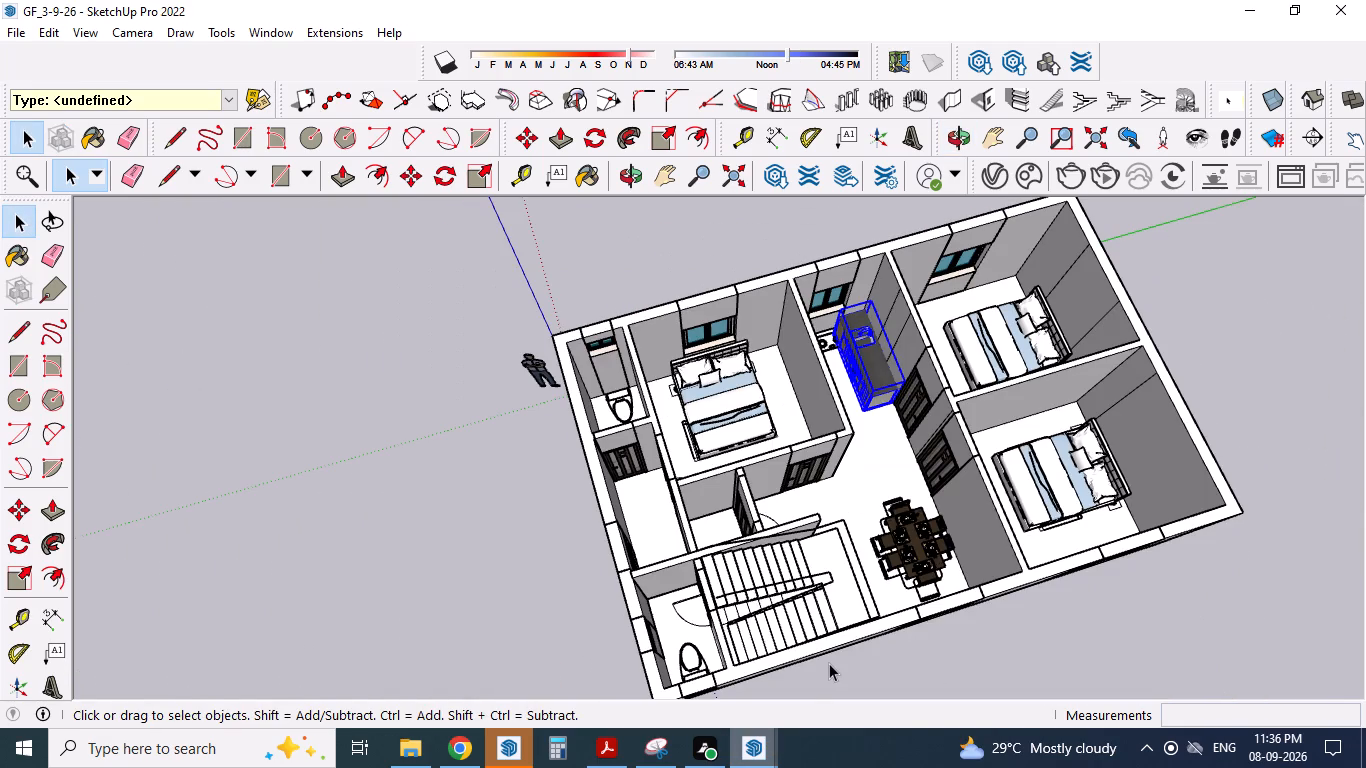
pyautogui.click(745, 759)
pyautogui.click(686, 647)
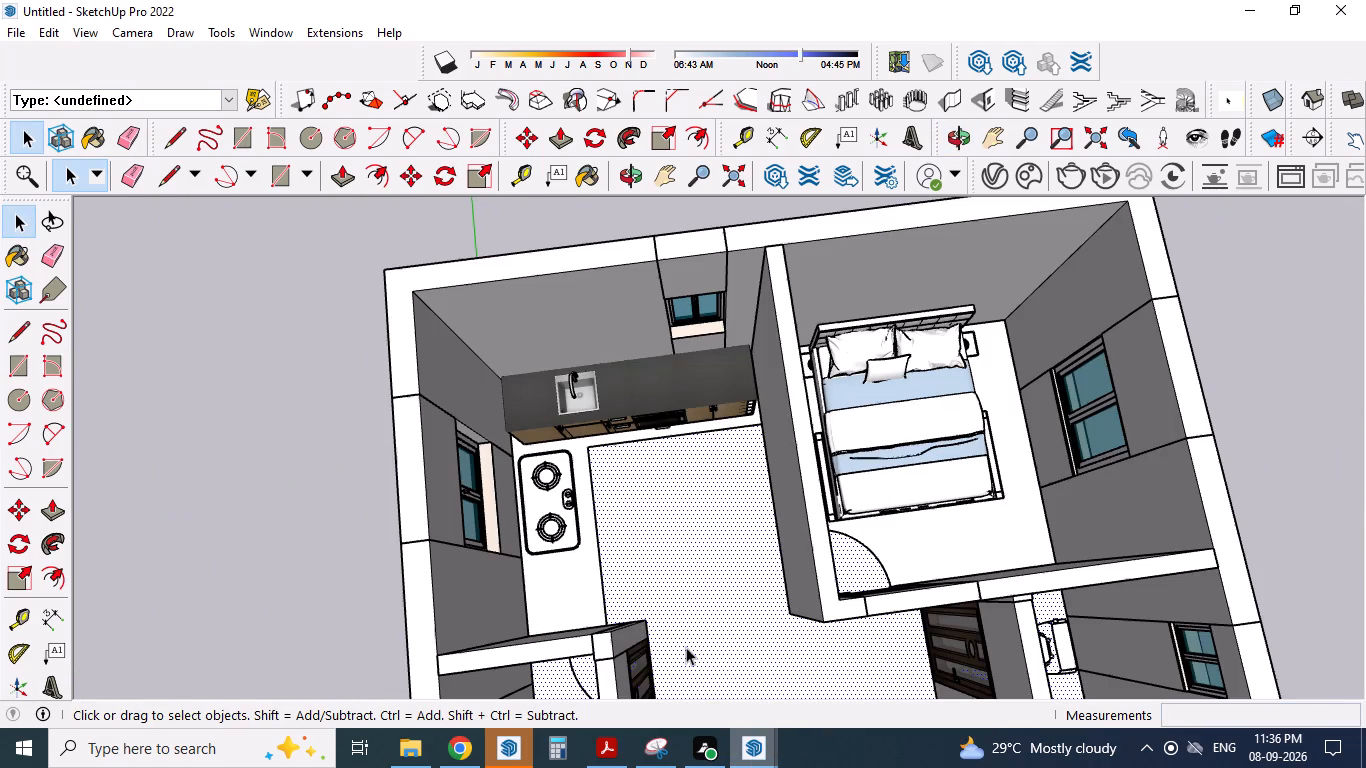
pyautogui.scroll(-13, 651, 413)
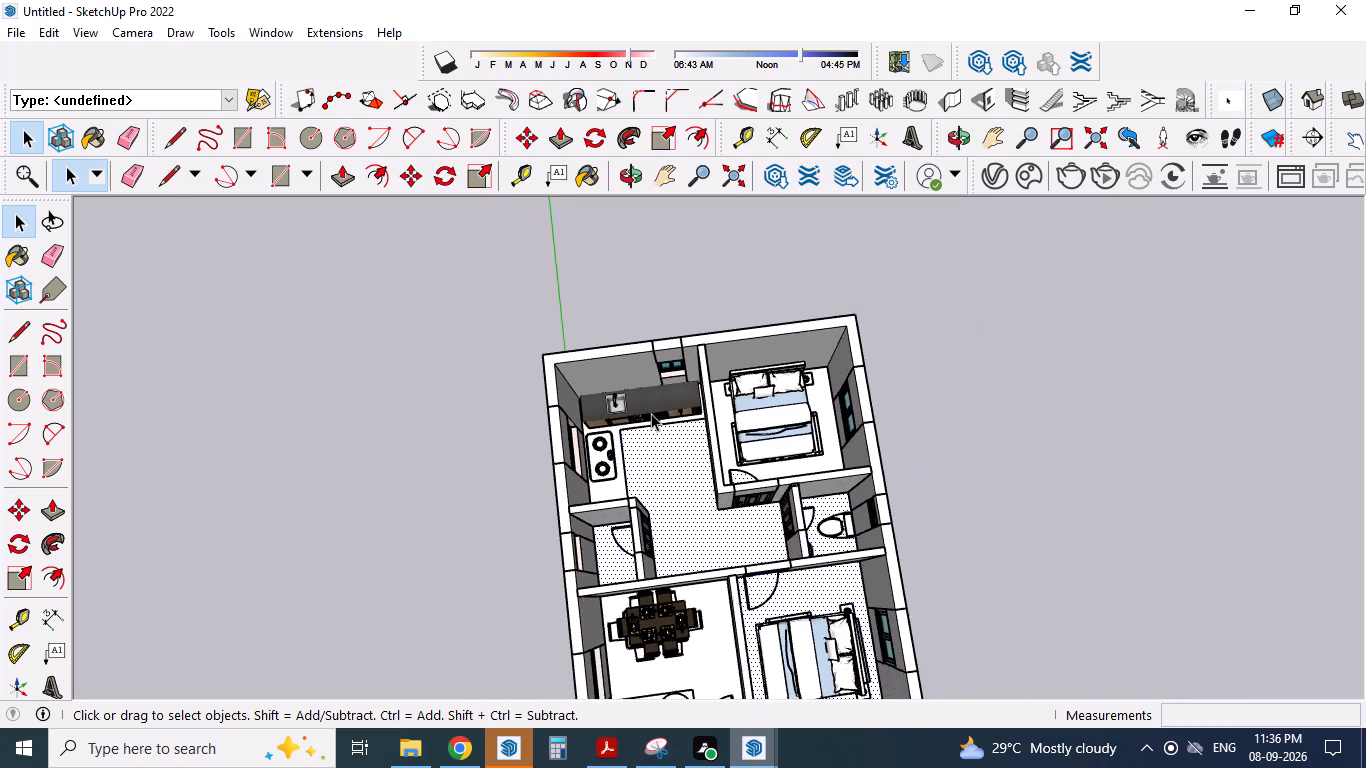
pyautogui.scroll(-7, 651, 413)
pyautogui.scroll(2, 654, 602)
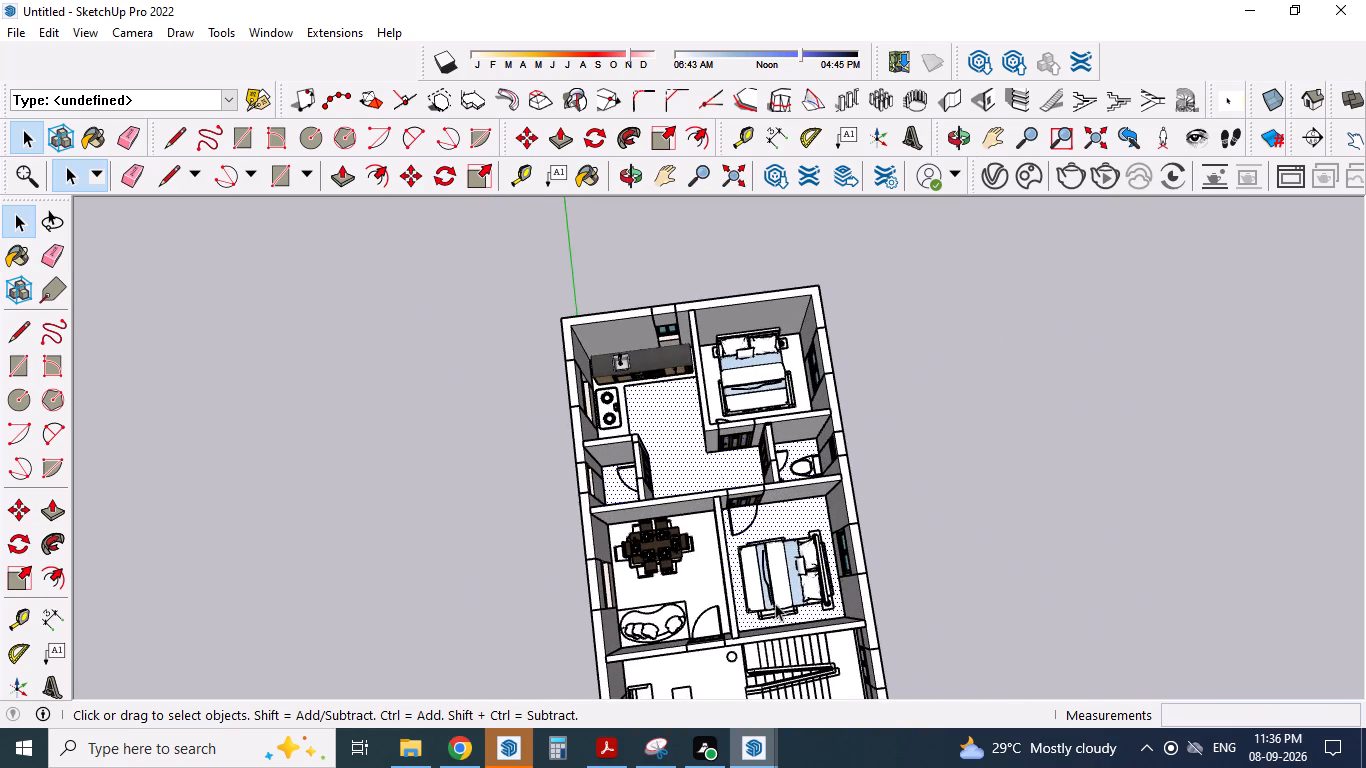
pyautogui.moveTo(775, 603); pyautogui.dragTo(647, 491, button='middle')
# In GF_3-9-26, deselect the kitchen counter and capture a rectangular snip of the whole house from an angled overhead view with Snipping Tool.
pyautogui.click(764, 756)
pyautogui.click(841, 667)
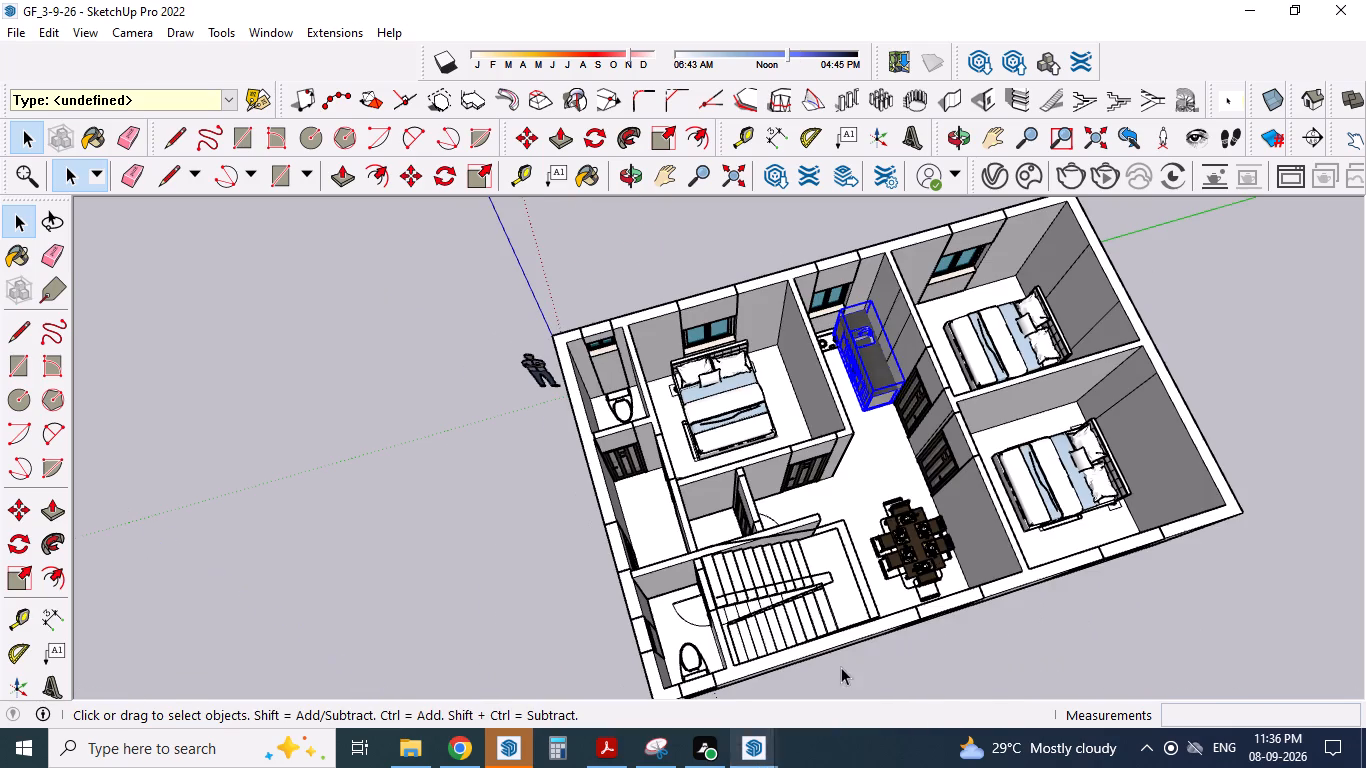
pyautogui.moveTo(792, 495); pyautogui.dragTo(769, 571, button='middle')
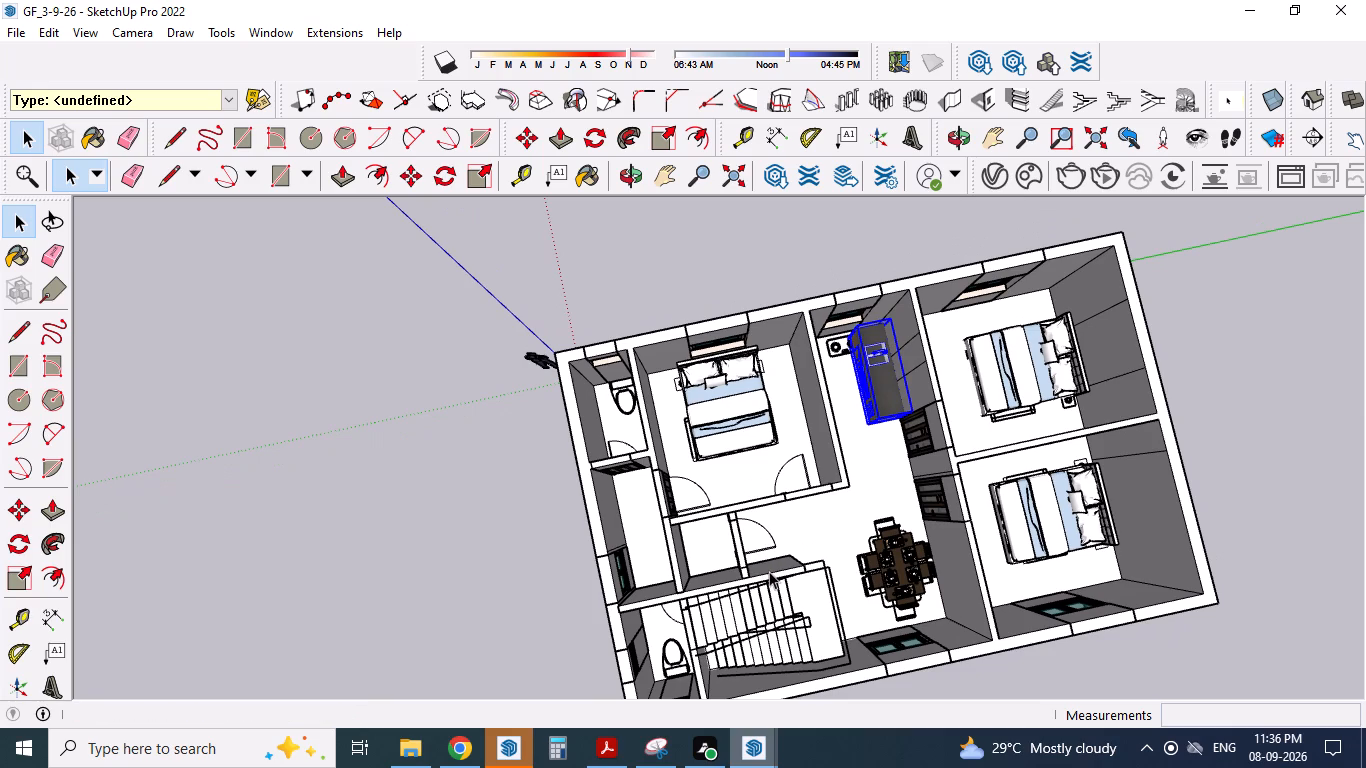
pyautogui.press('space')
pyautogui.click(471, 535)
pyautogui.scroll(2, 756, 506)
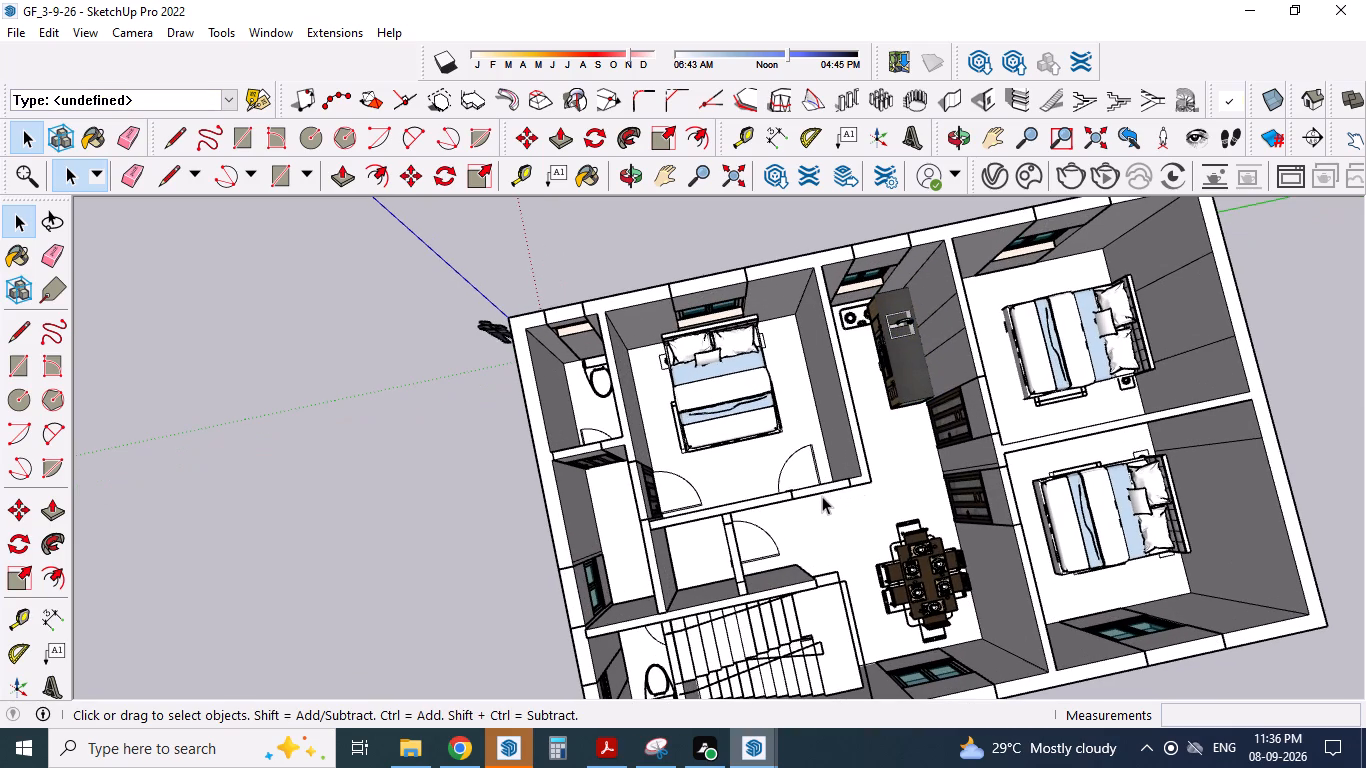
pyautogui.moveTo(819, 525); pyautogui.dragTo(779, 444, button='middle')
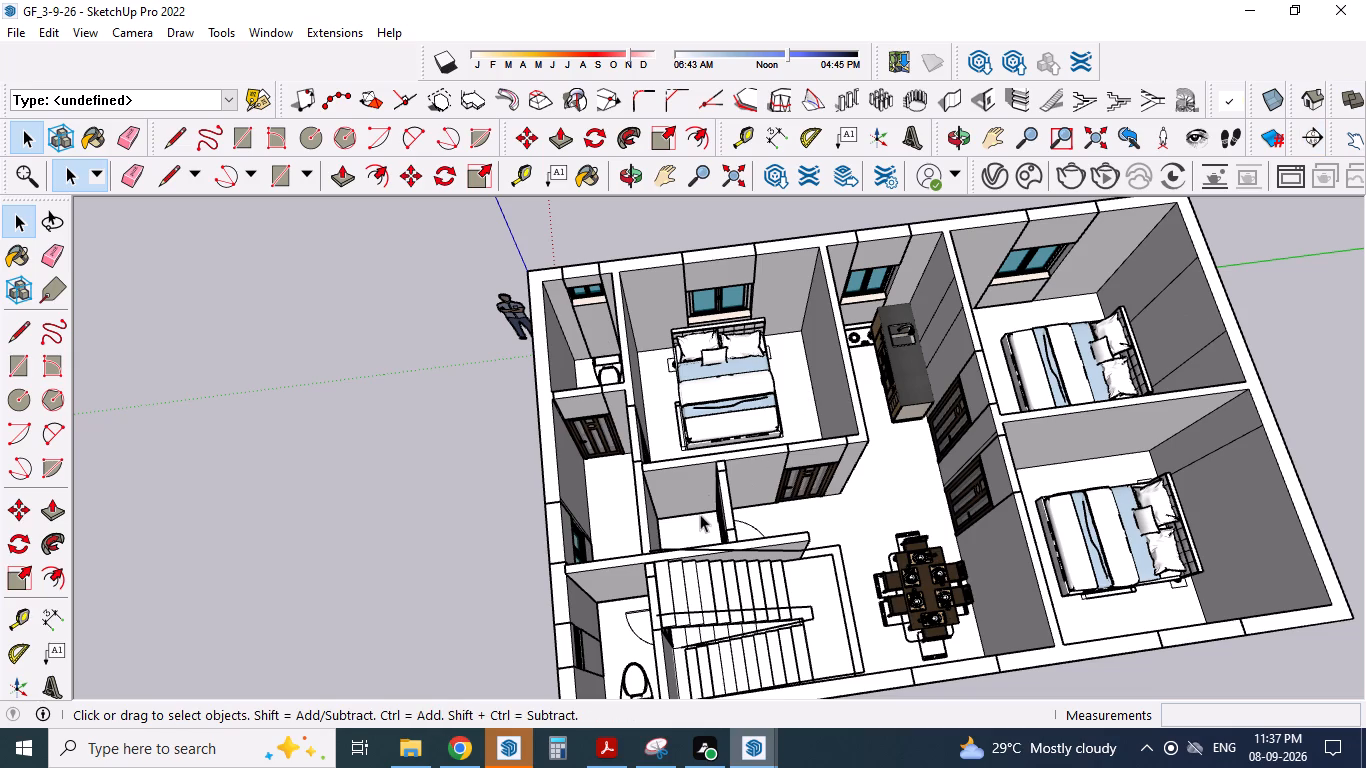
pyautogui.moveTo(700, 514); pyautogui.dragTo(933, 398, button='middle')
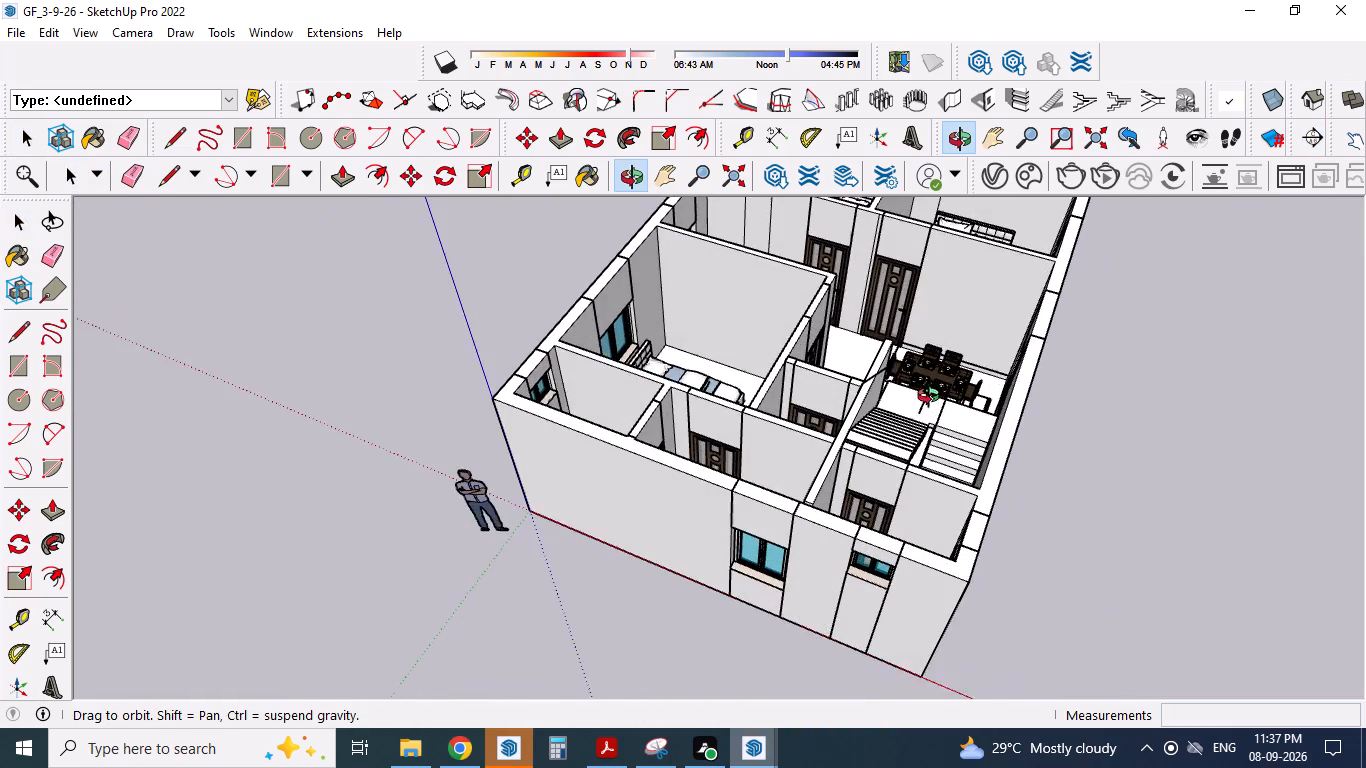
pyautogui.moveTo(933, 398); pyautogui.dragTo(636, 557, button='middle')
pyautogui.moveTo(853, 543); pyautogui.dragTo(808, 512, button='middle')
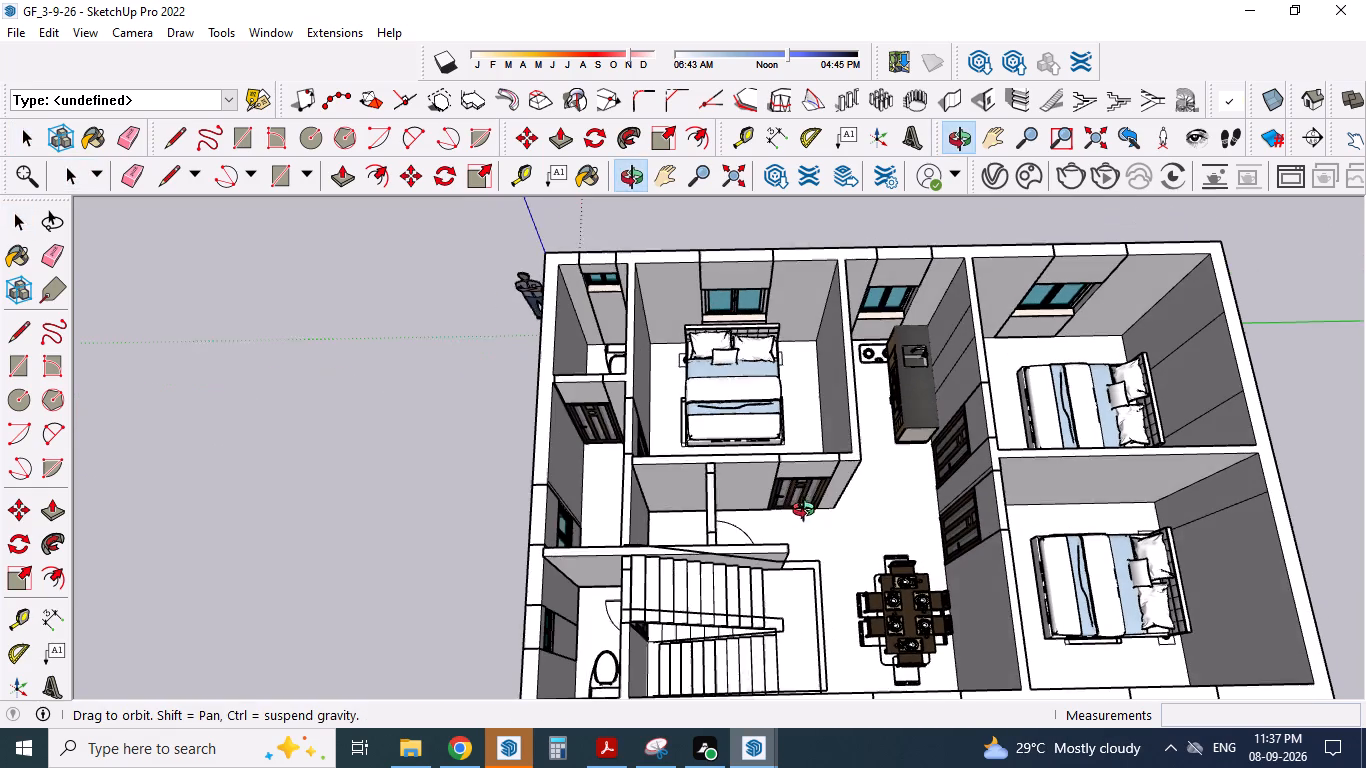
pyautogui.moveTo(808, 512); pyautogui.dragTo(808, 506, button='middle')
pyautogui.scroll(-3, 854, 417)
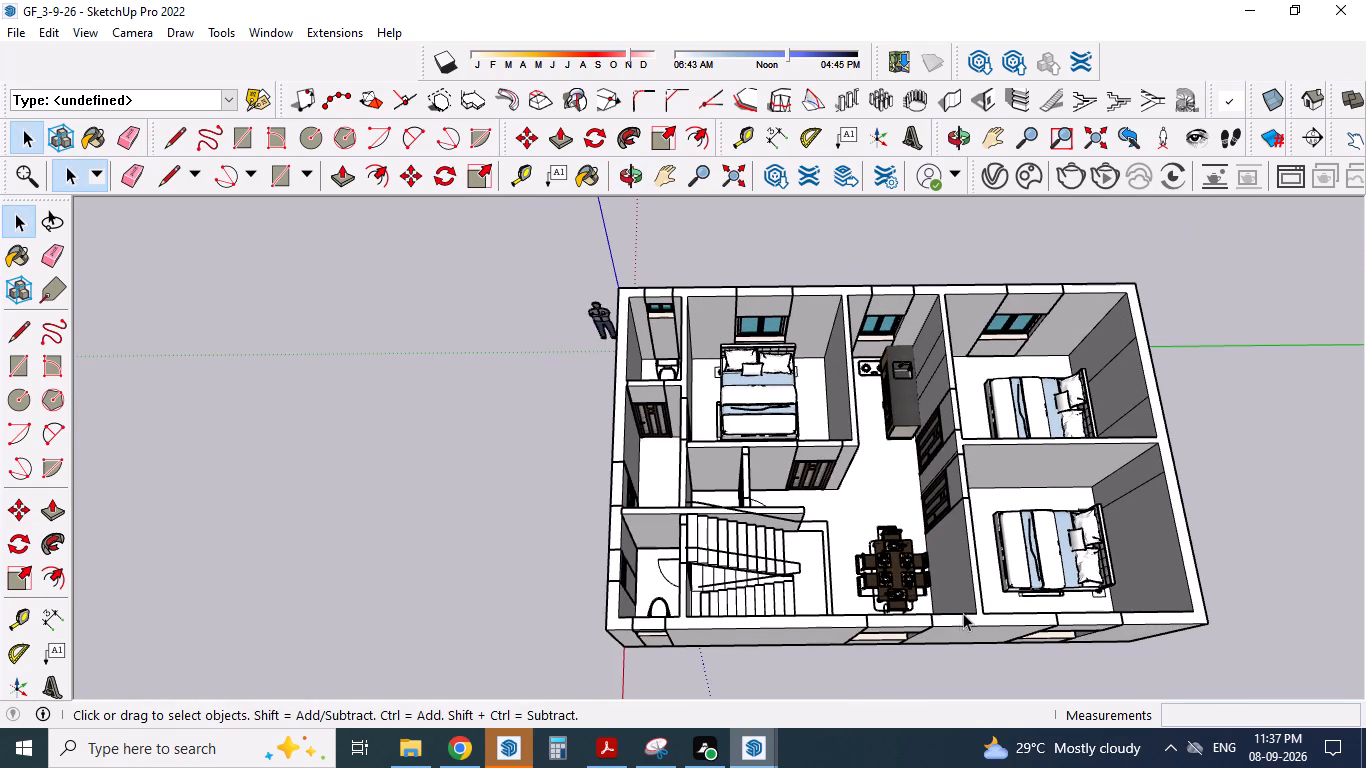
pyautogui.moveTo(940, 605); pyautogui.dragTo(920, 550, button='middle')
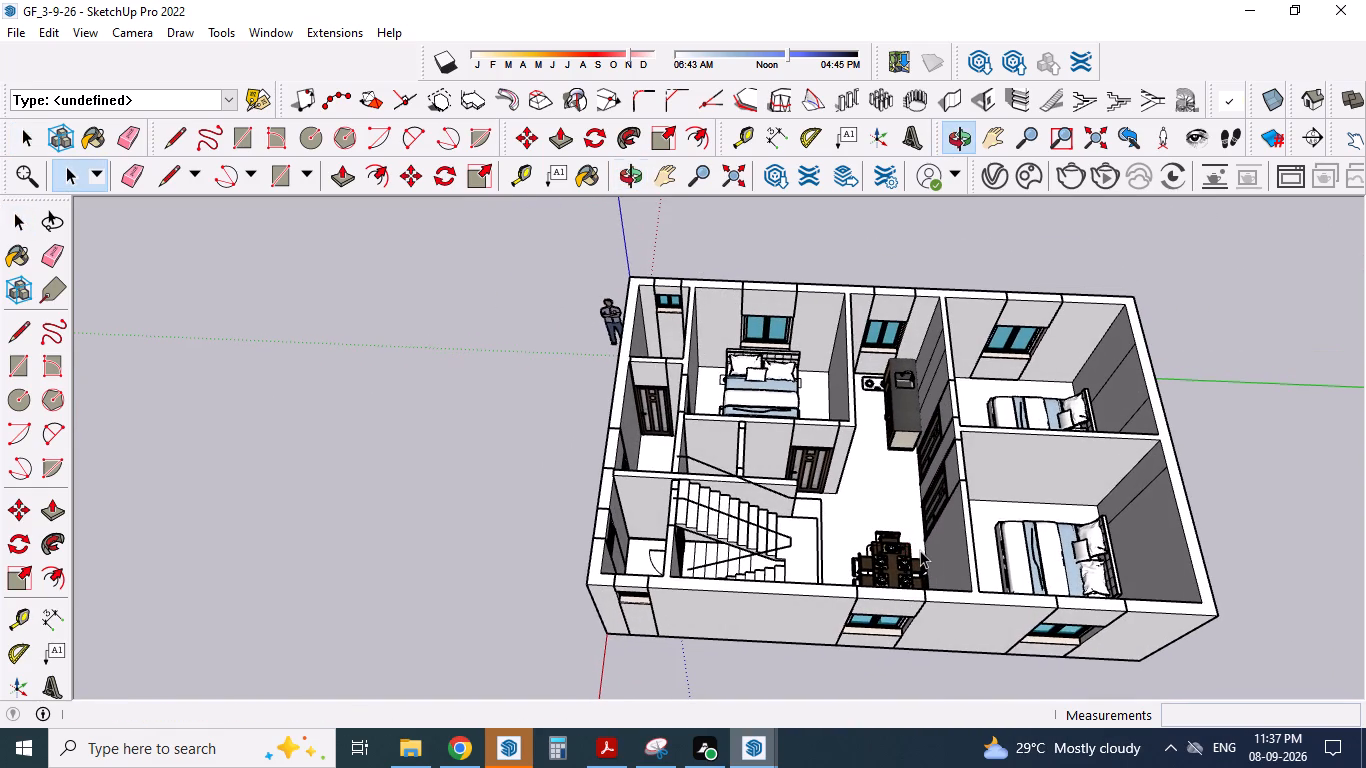
pyautogui.click(643, 748)
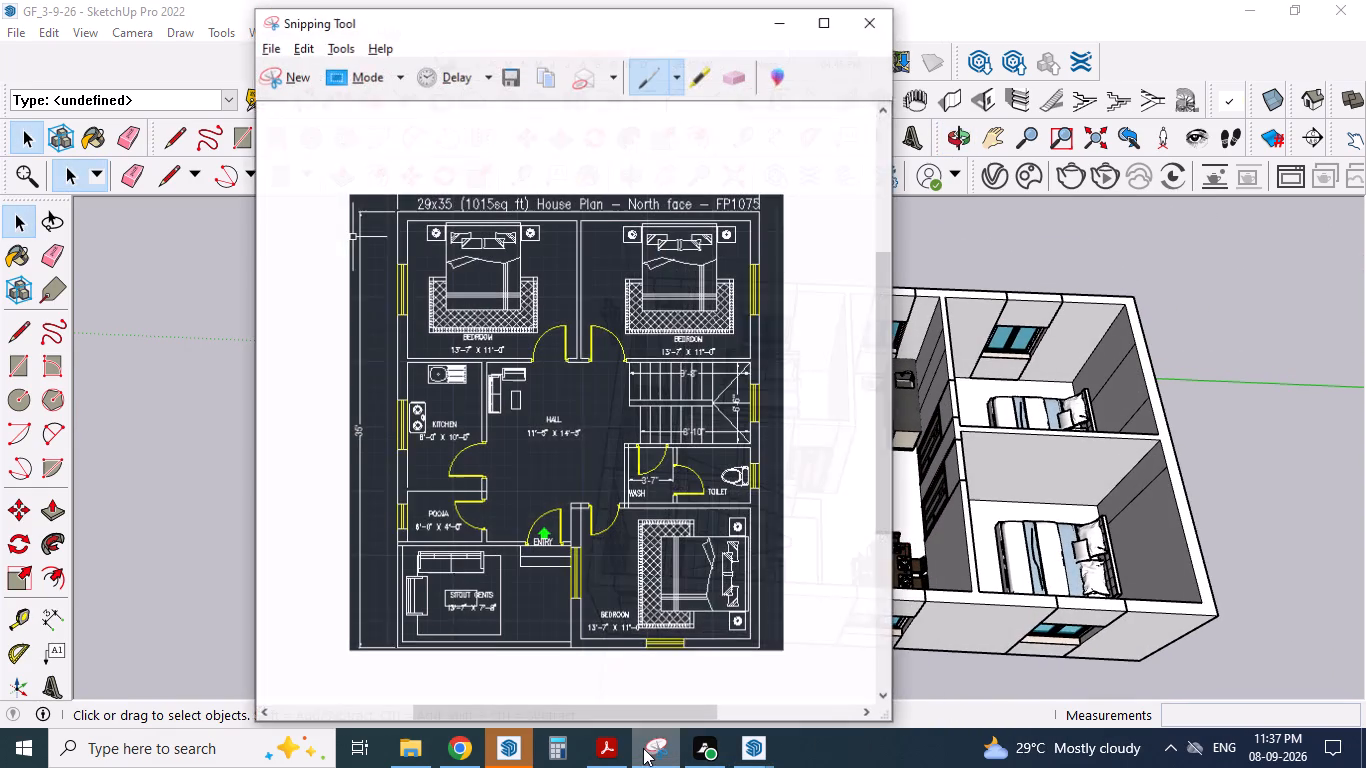
pyautogui.click(278, 67)
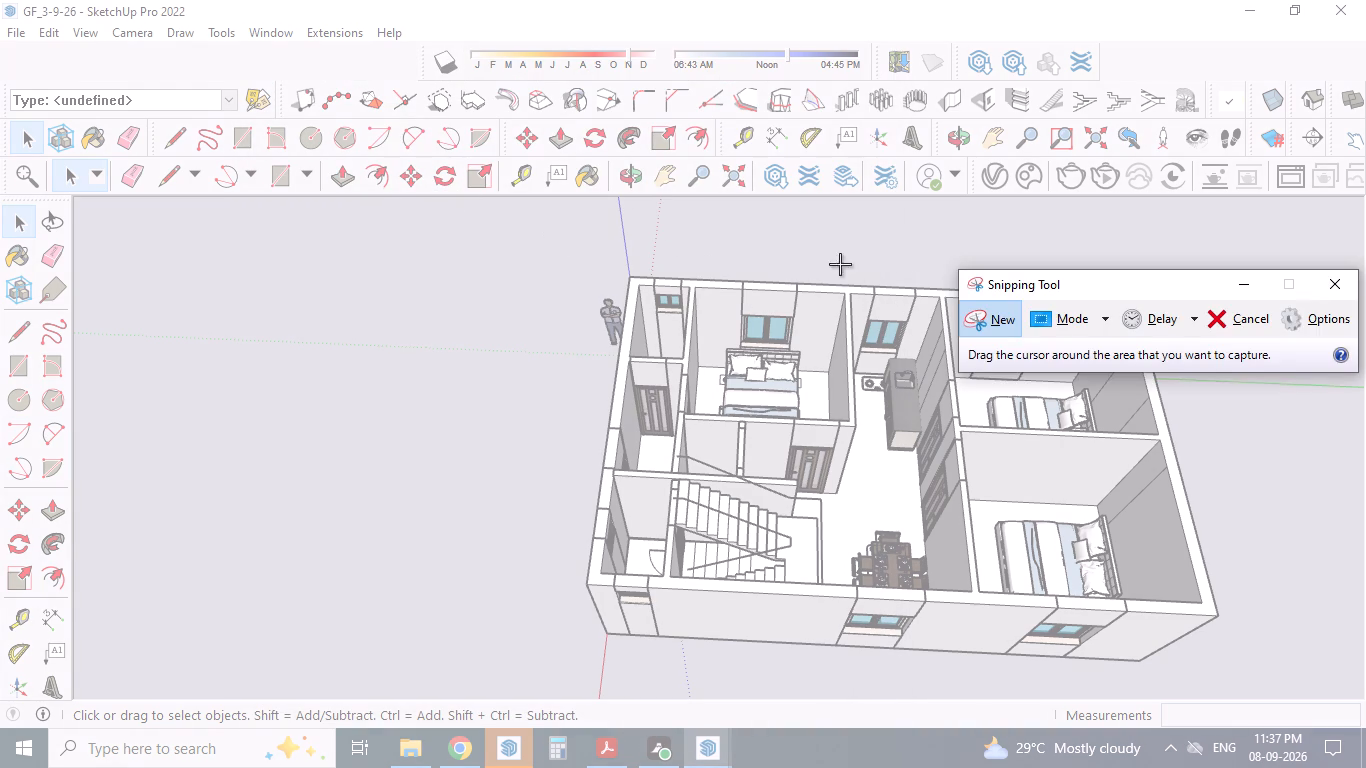
pyautogui.moveTo(587, 246); pyautogui.dragTo(1251, 713)
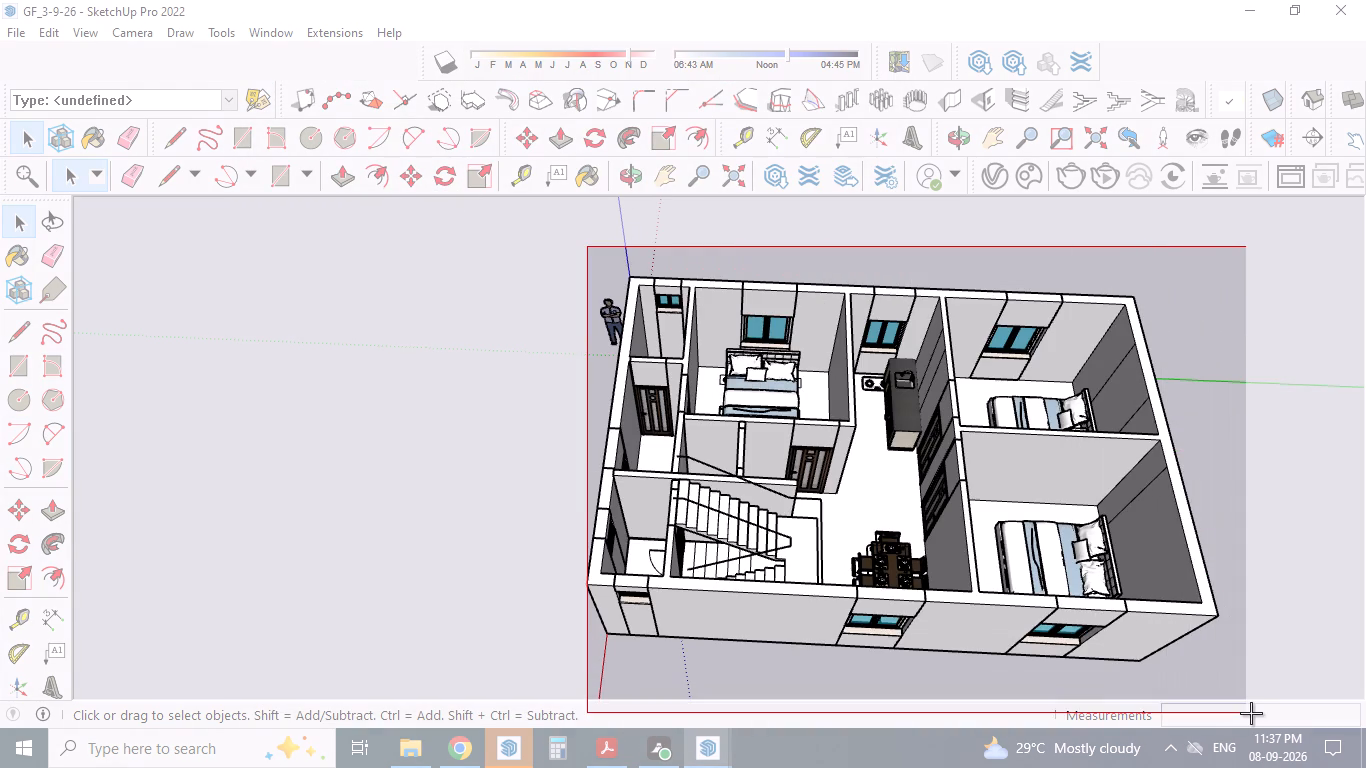
pyautogui.moveTo(1251, 713); pyautogui.dragTo(1227, 685)
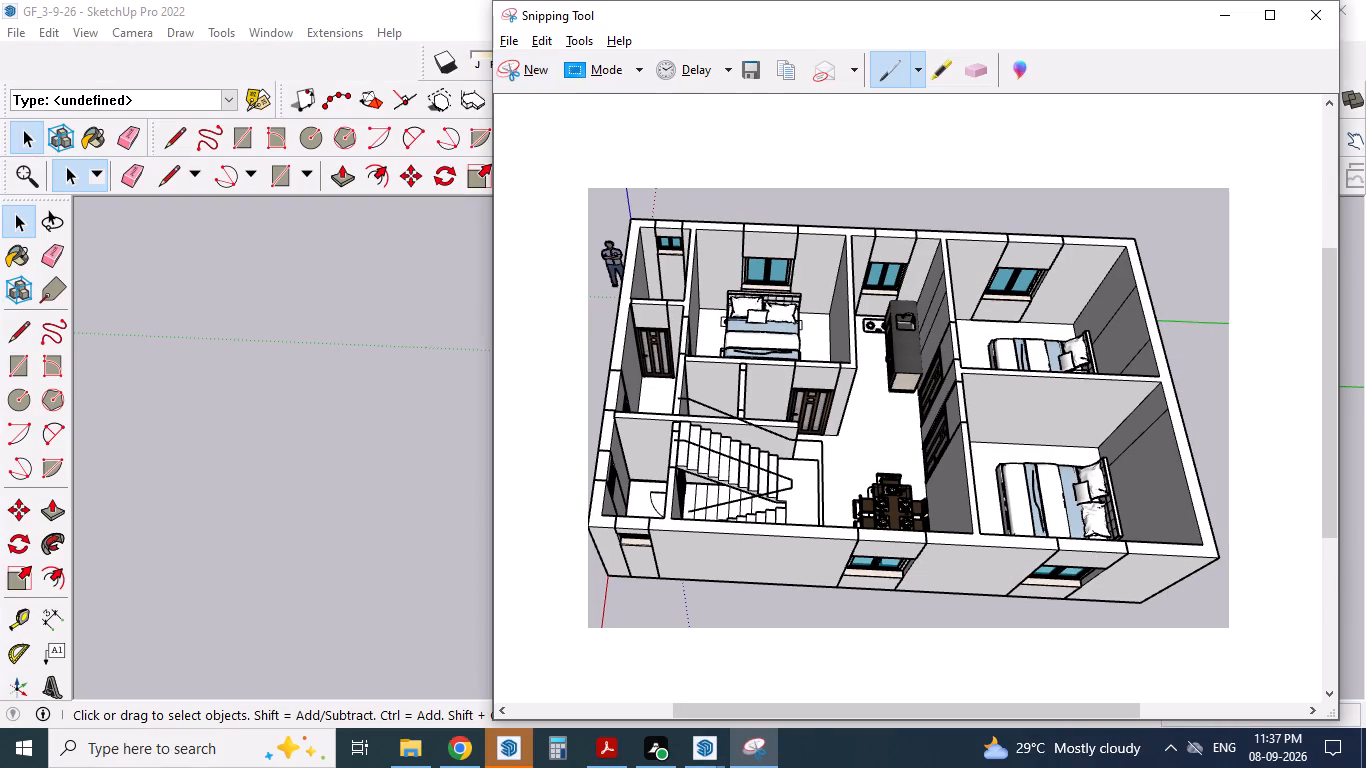
# Save the snip as a JPEG file named 29X35_SKP in the 8-9-26 folder.
pyautogui.click(752, 73)
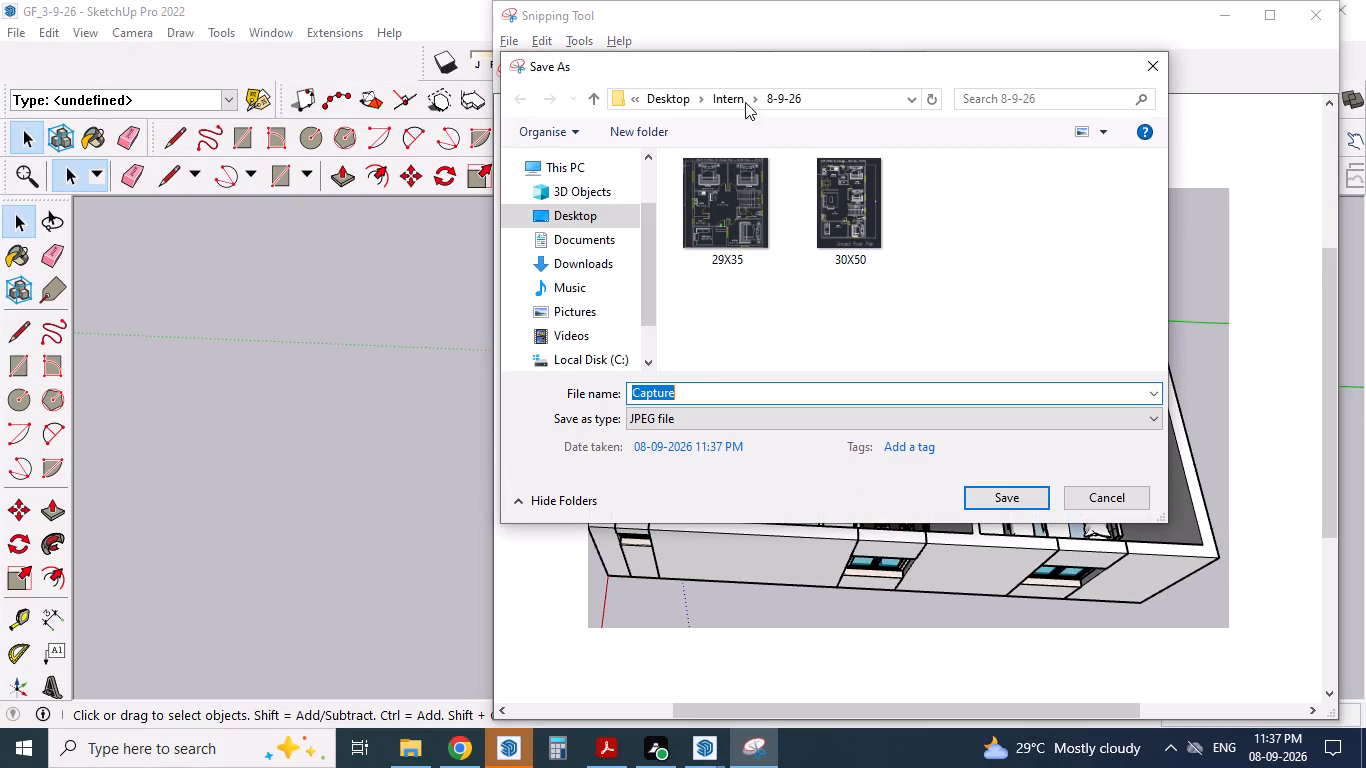
pyautogui.click(733, 265)
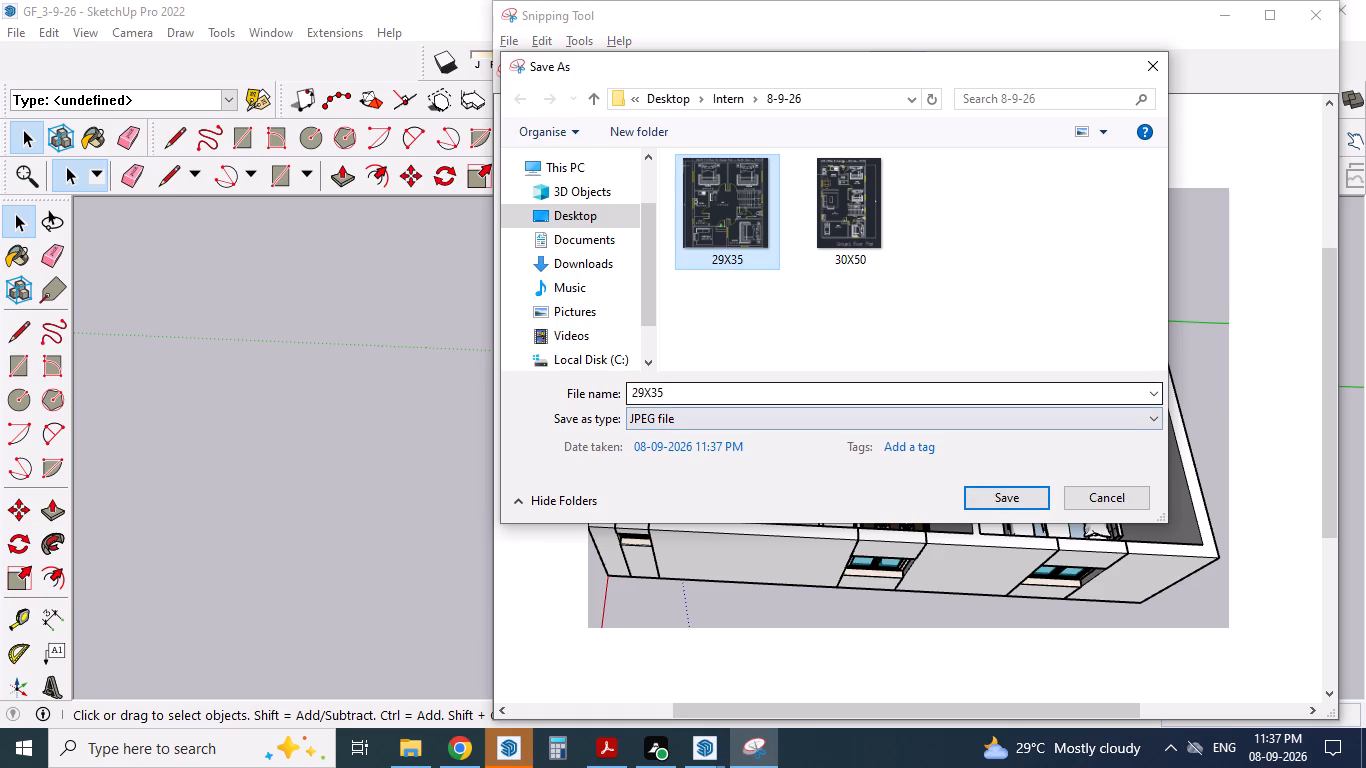
pyautogui.click(735, 393)
pyautogui.click(735, 393)
pyautogui.hotkey('shift', '_')
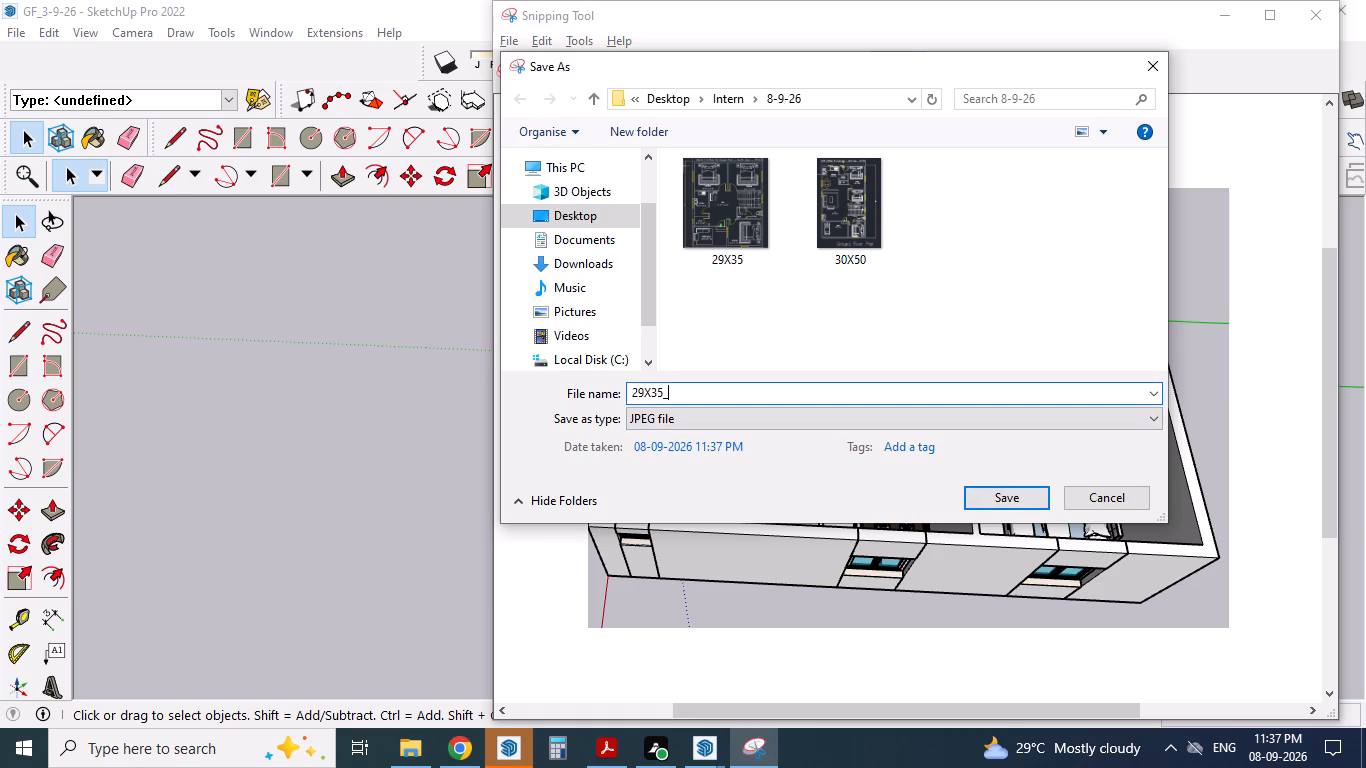
pyautogui.press('s')
pyautogui.write('KP')
pyautogui.click(990, 499)
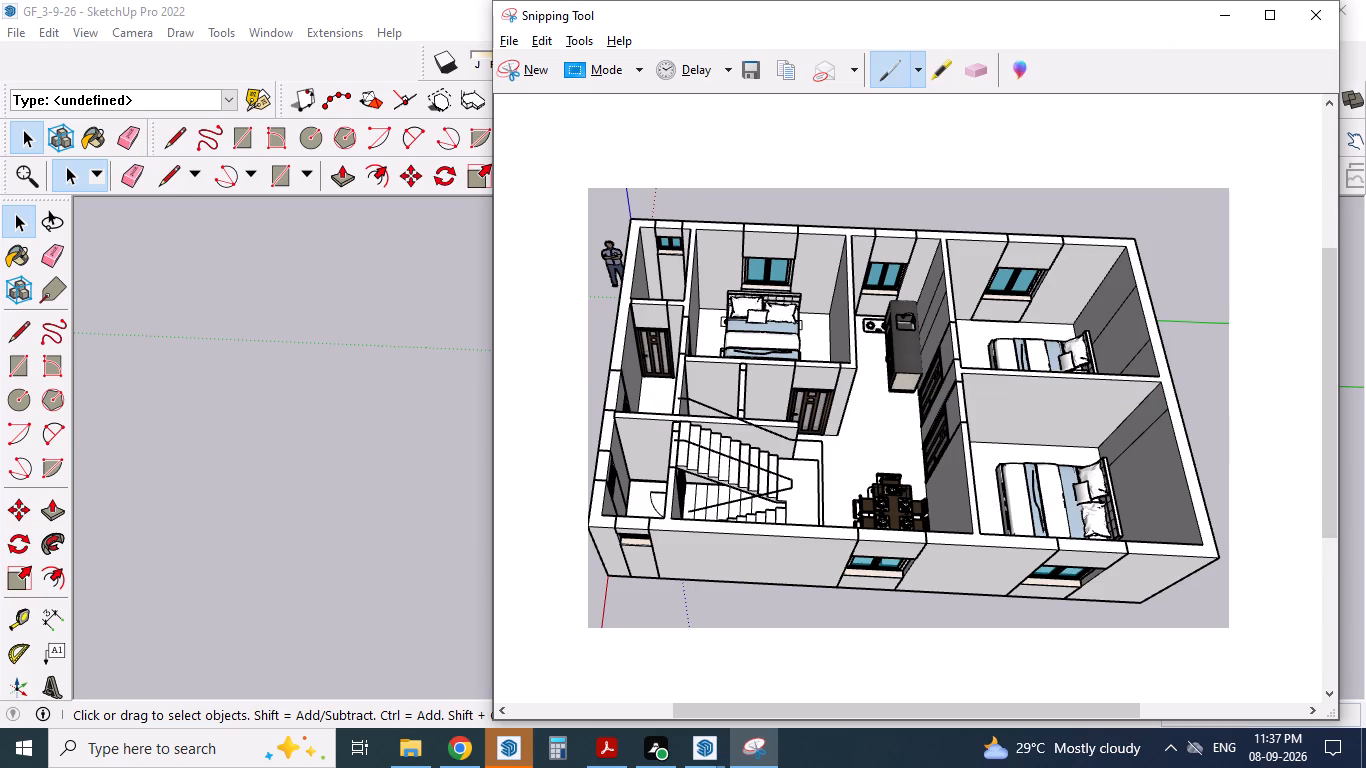
# Return to SketchUp and save the GF_3-9-26 model.
pyautogui.click(460, 545)
pyautogui.hotkey('ctrl', 's')
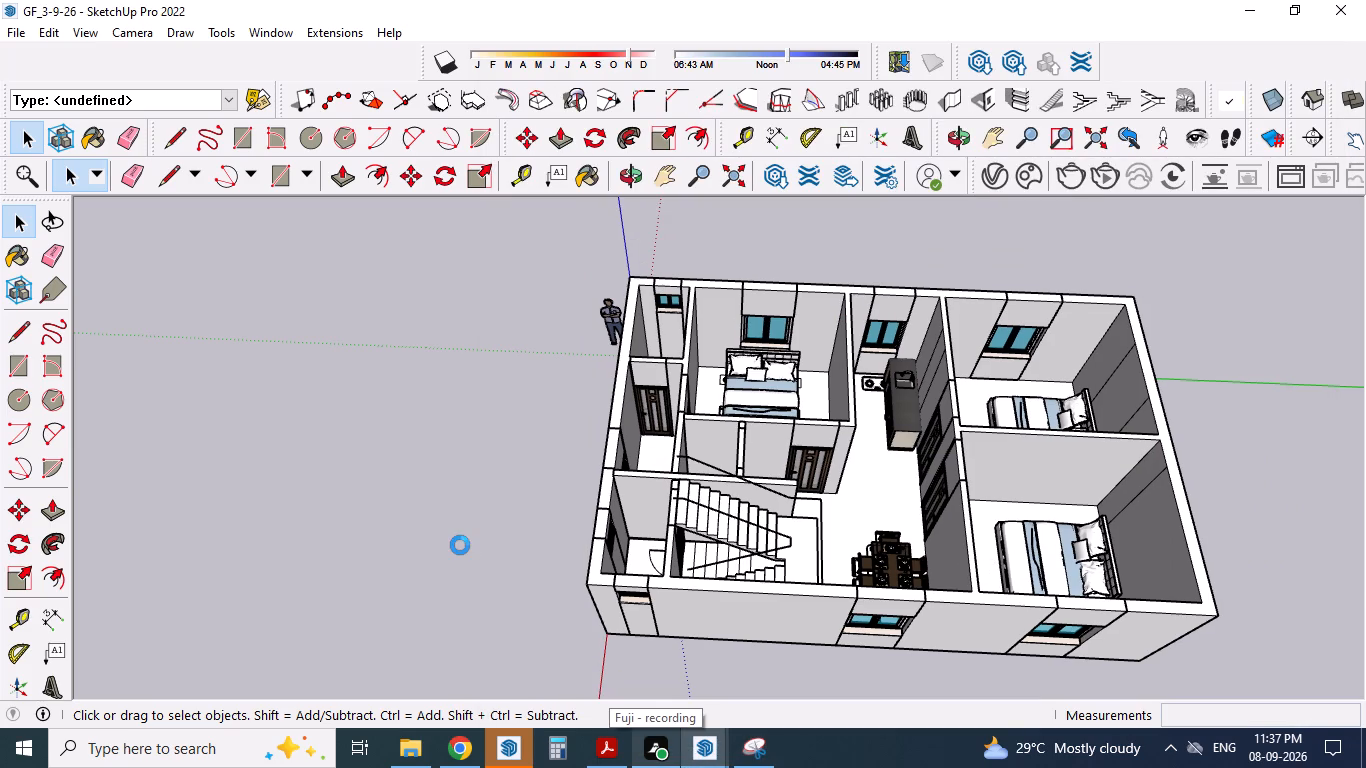